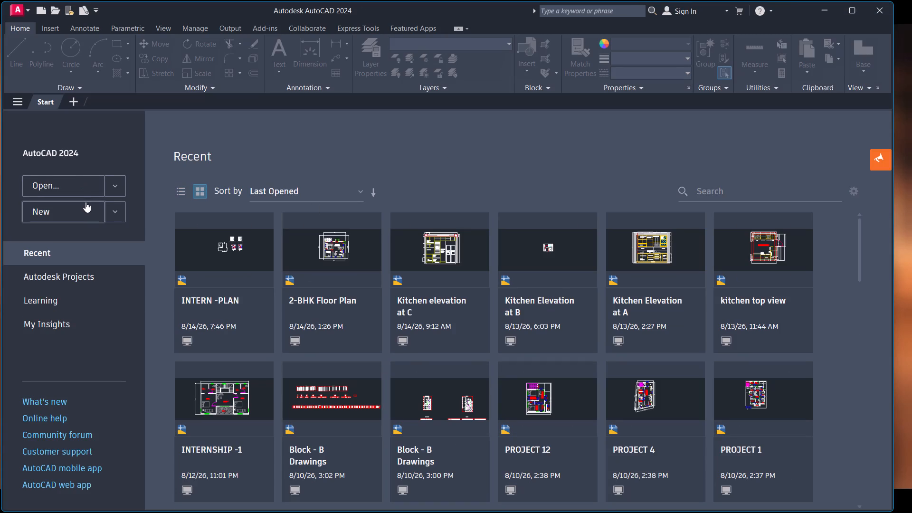
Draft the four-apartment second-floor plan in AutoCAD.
Create a new blank drawing and close the extra application window that shows the Start page.
double_click(72, 209)
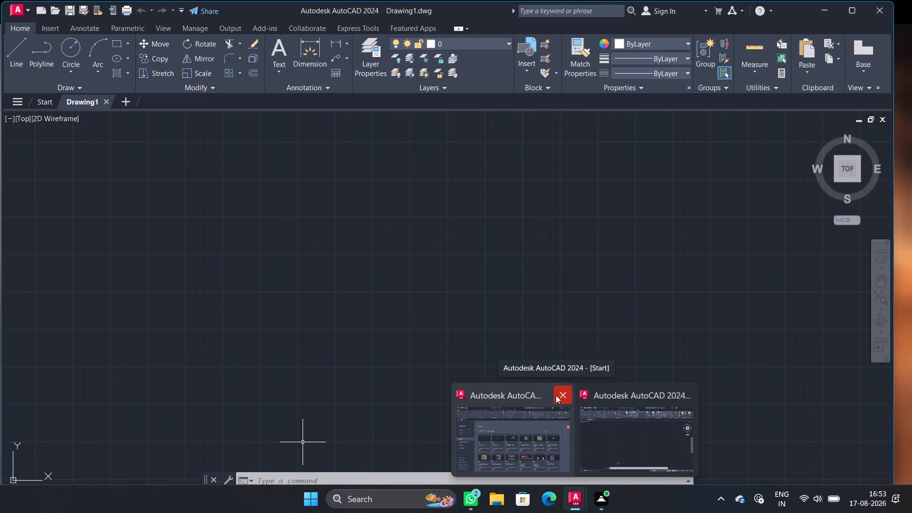
click(559, 392)
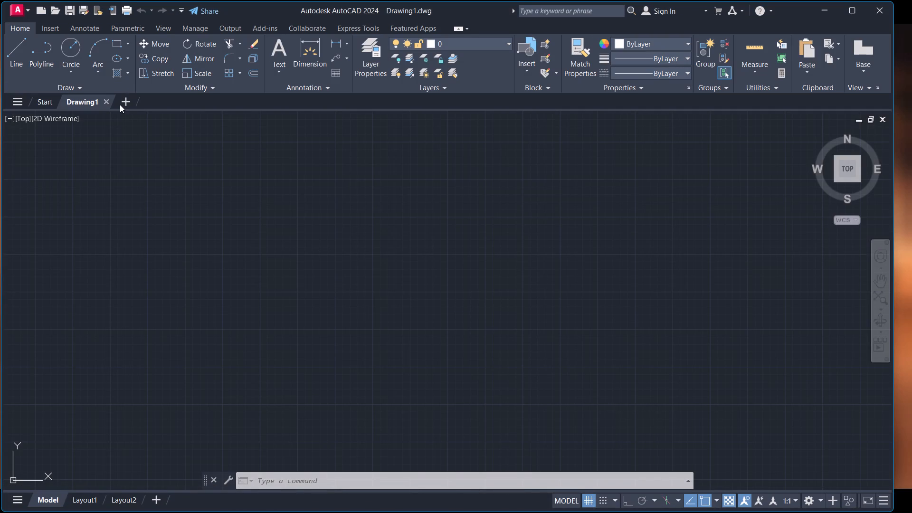
Save the new drawing in the Documents folder under the name "second floor".
key(ctrl+s)
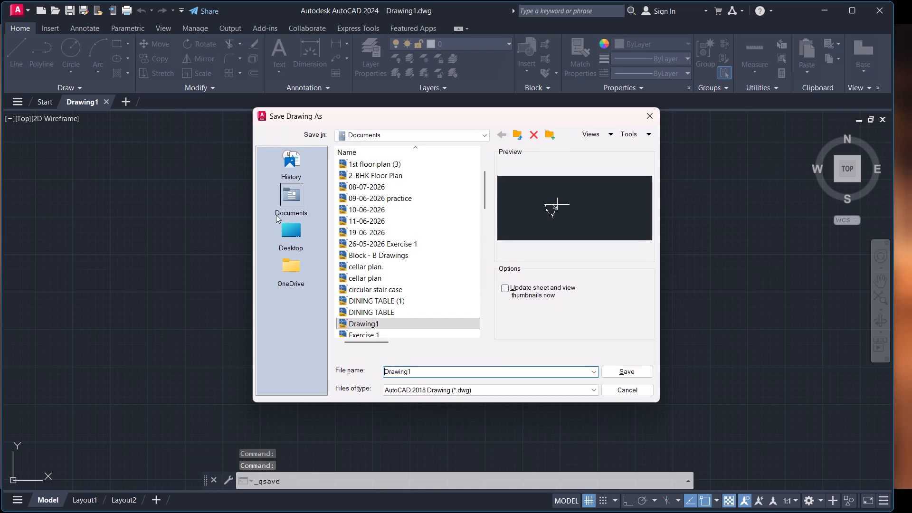
click(489, 373)
key(BackSpace)
key(BackSpace)
key(BackSpace)
key(BackSpace)
key(BackSpace)
key(BackSpace)
key(BackSpace)
key(BackSpace)
key(BackSpace)
key(BackSpace)
key(BackSpace)
key(BackSpace)
key(BackSpace)
key(BackSpace)
key(BackSpace)
key(BackSpace)
key(BackSpace)
key(BackSpace)
key(BackSpace)
key(BackSpace)
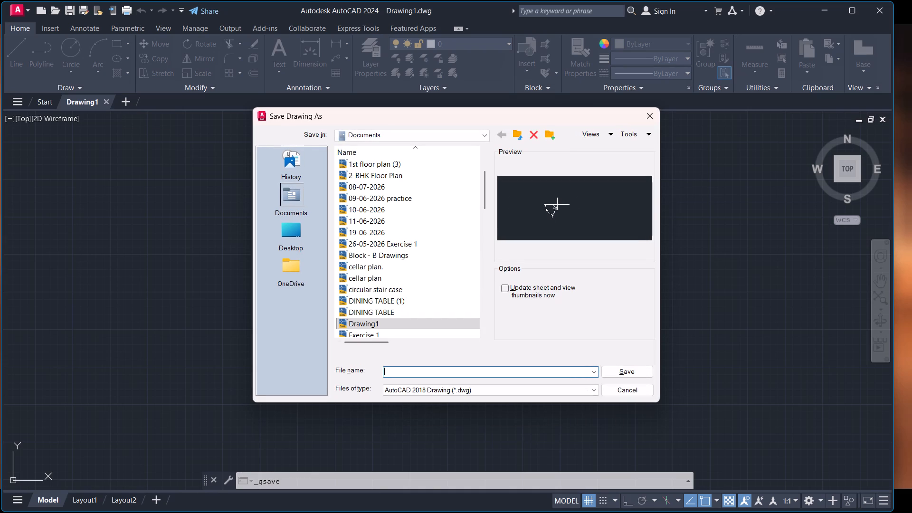
text(secon)
key(d)
key(space)
text(floor)
click(617, 374)
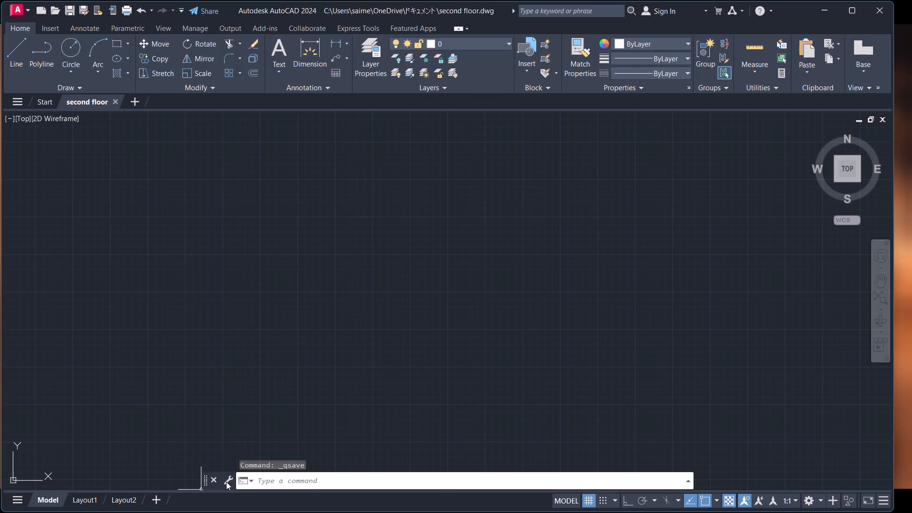
Review the Open and Save settings in the program options, including file format and automatic save.
right_click(270, 482)
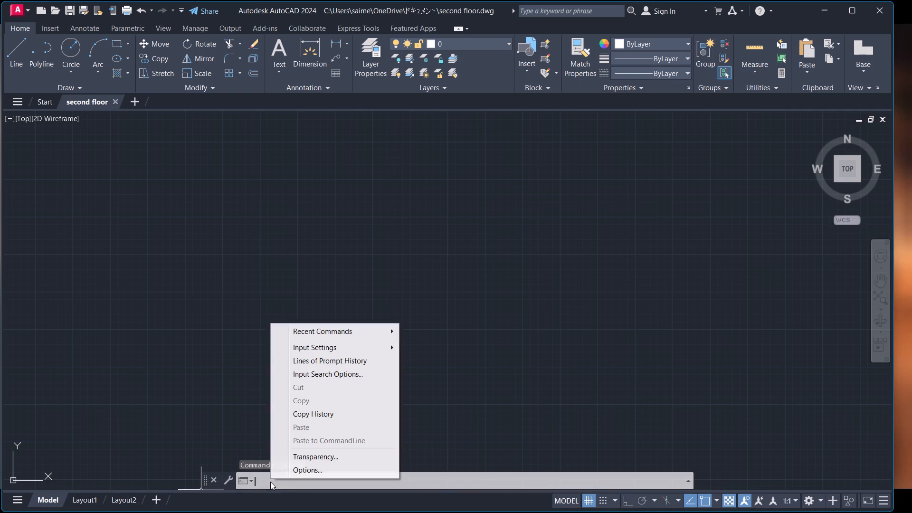
click(296, 466)
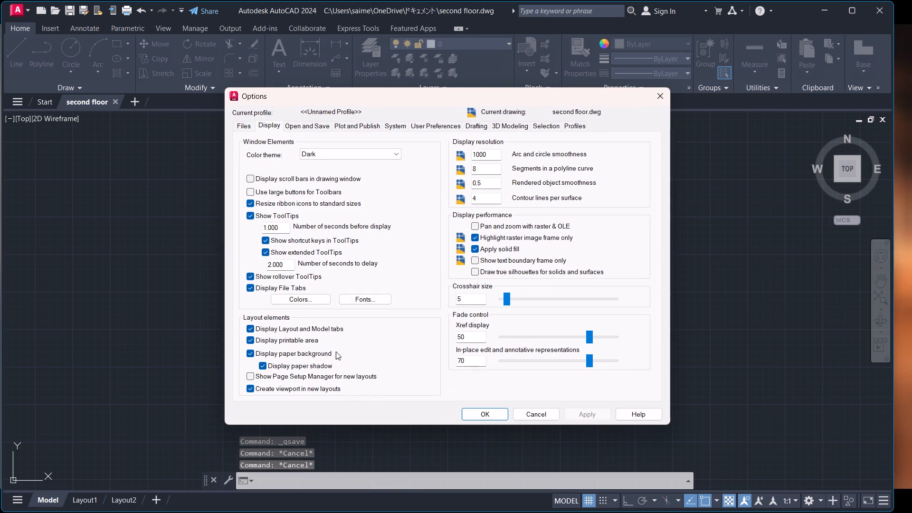
click(298, 122)
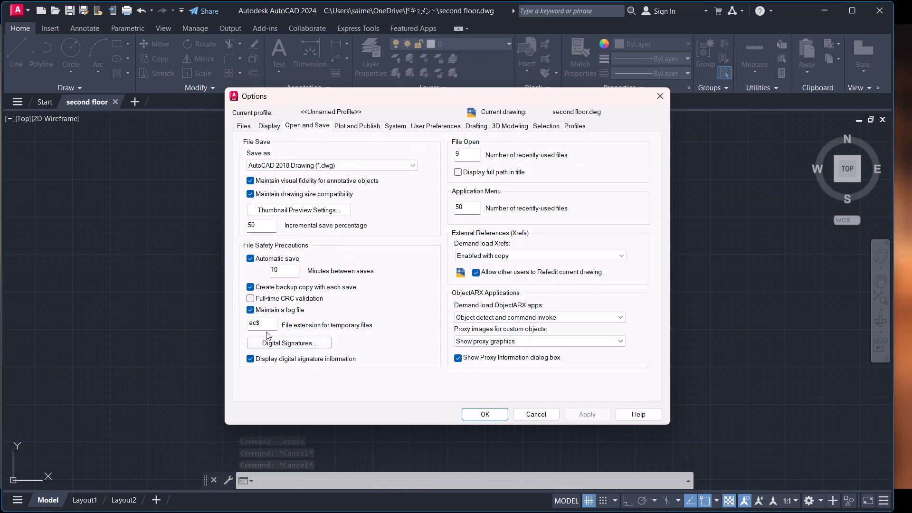
click(468, 414)
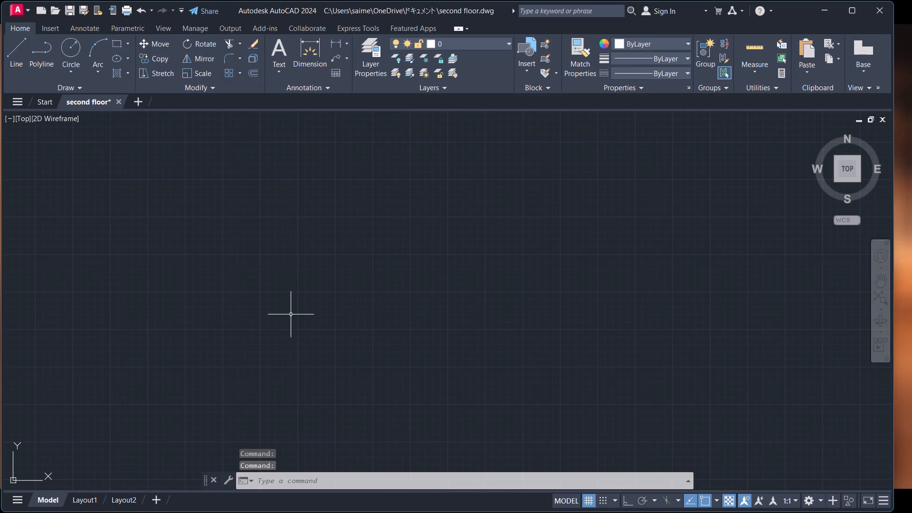
Rotate the top view 90 degrees counterclockwise so that east points up.
scroll(303, 307, down, 1)
middle_drag(303, 306, 271, 357)
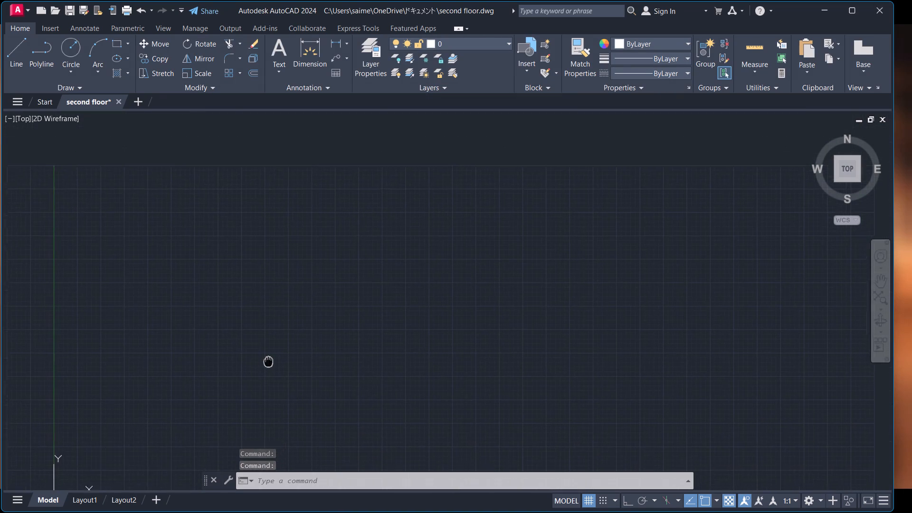
middle_drag(271, 357, 286, 336)
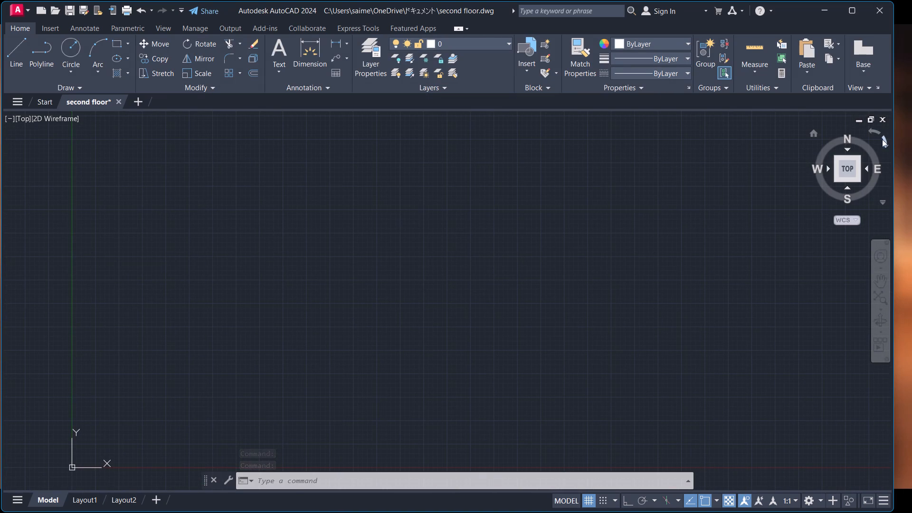
click(870, 133)
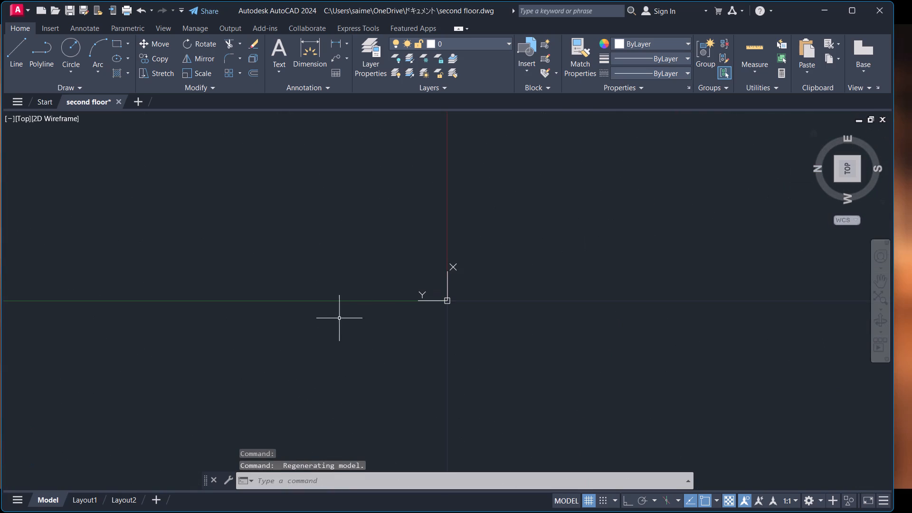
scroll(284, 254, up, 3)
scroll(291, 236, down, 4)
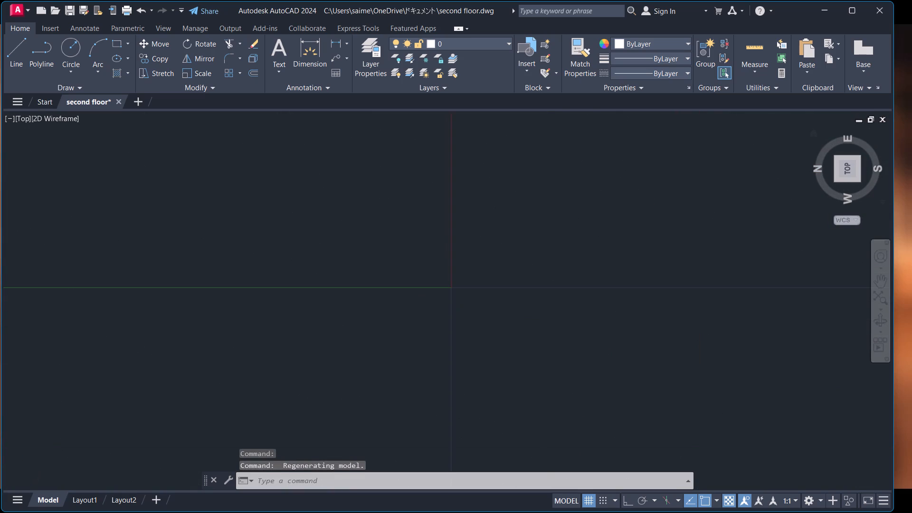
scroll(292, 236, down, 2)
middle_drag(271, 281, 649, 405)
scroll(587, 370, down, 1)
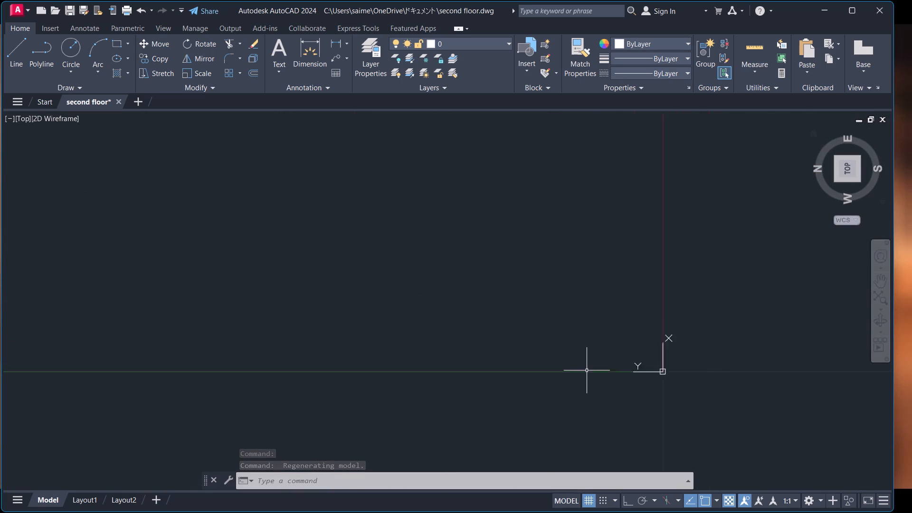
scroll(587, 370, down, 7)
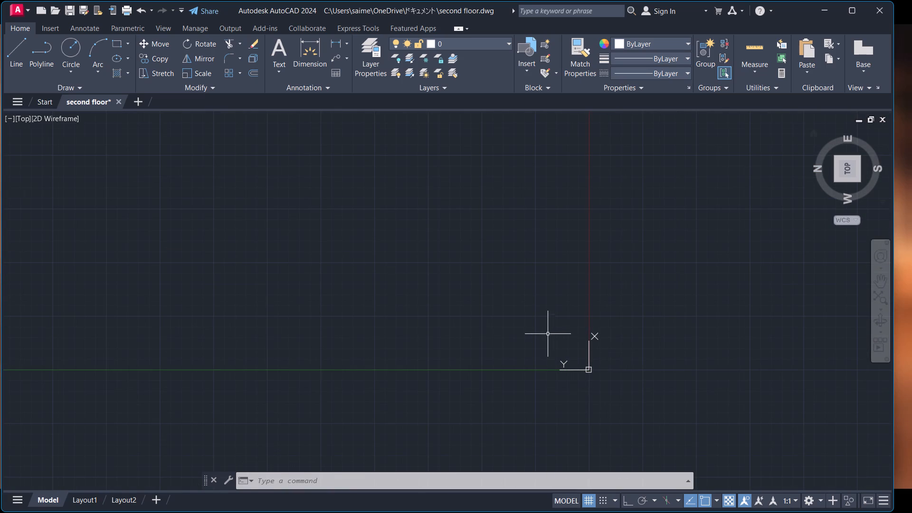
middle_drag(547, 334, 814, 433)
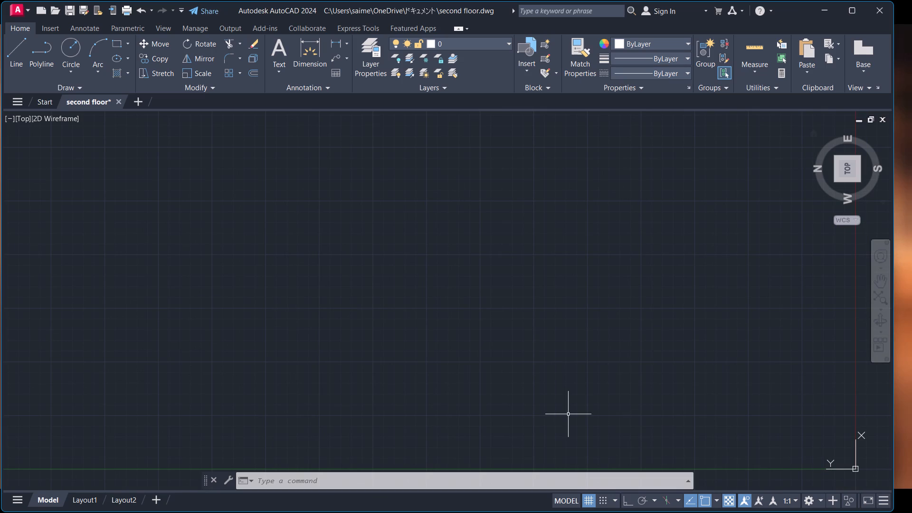
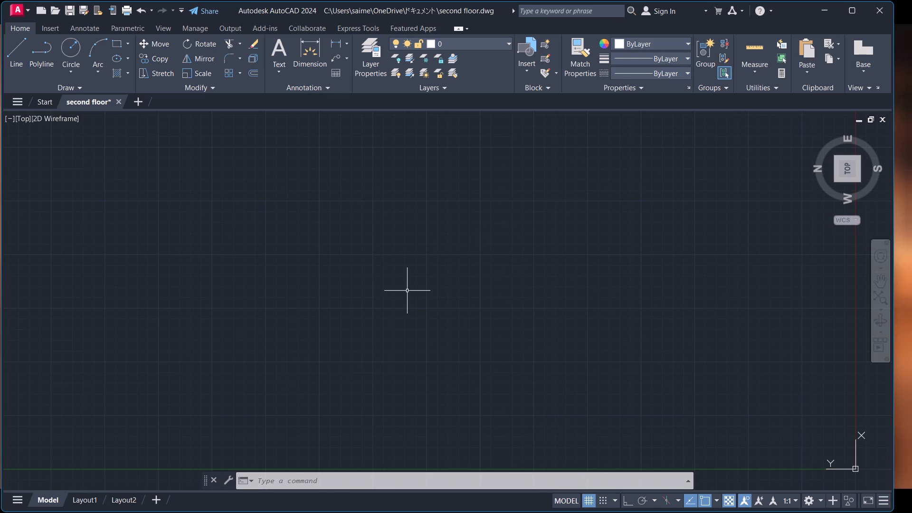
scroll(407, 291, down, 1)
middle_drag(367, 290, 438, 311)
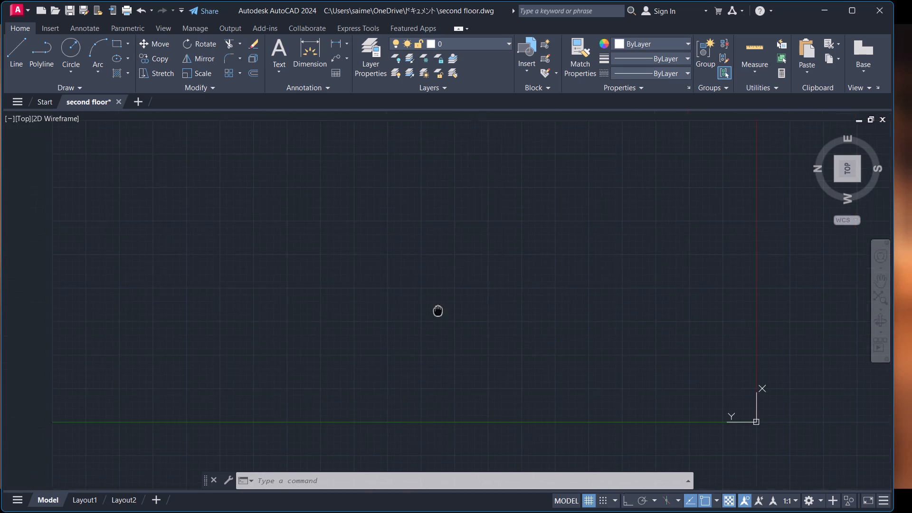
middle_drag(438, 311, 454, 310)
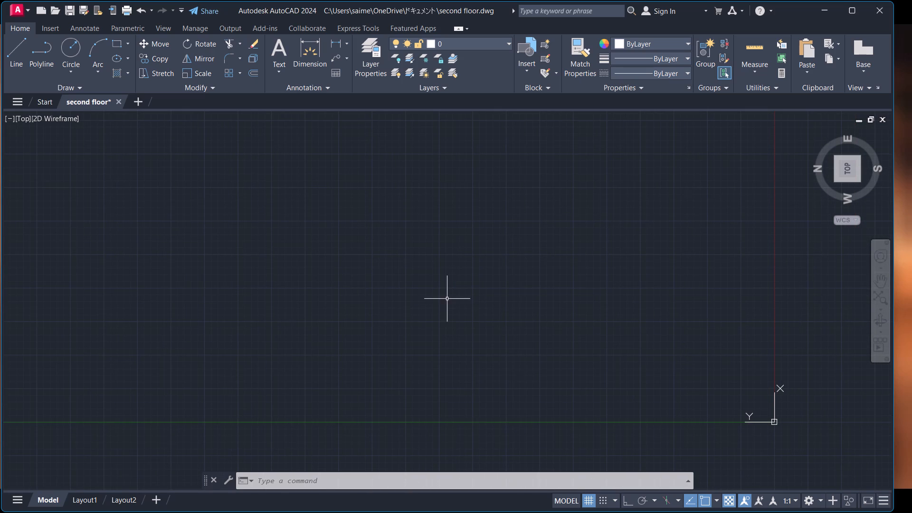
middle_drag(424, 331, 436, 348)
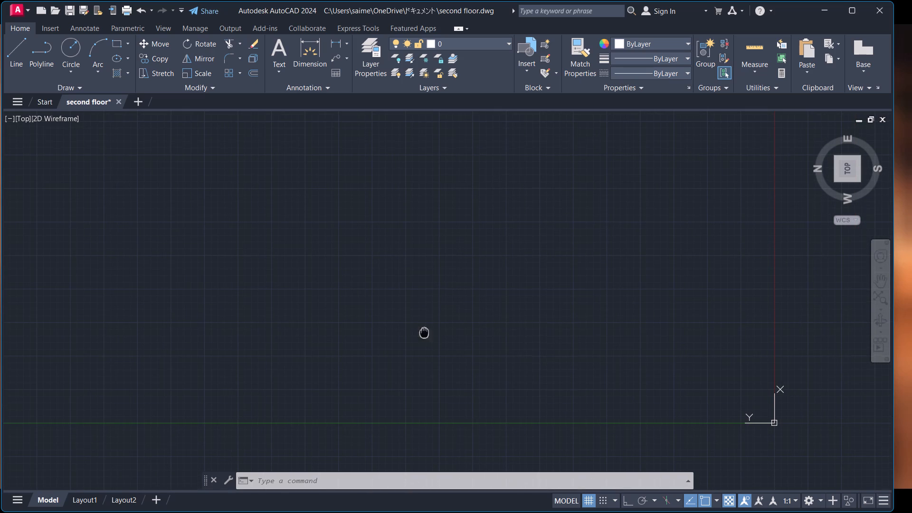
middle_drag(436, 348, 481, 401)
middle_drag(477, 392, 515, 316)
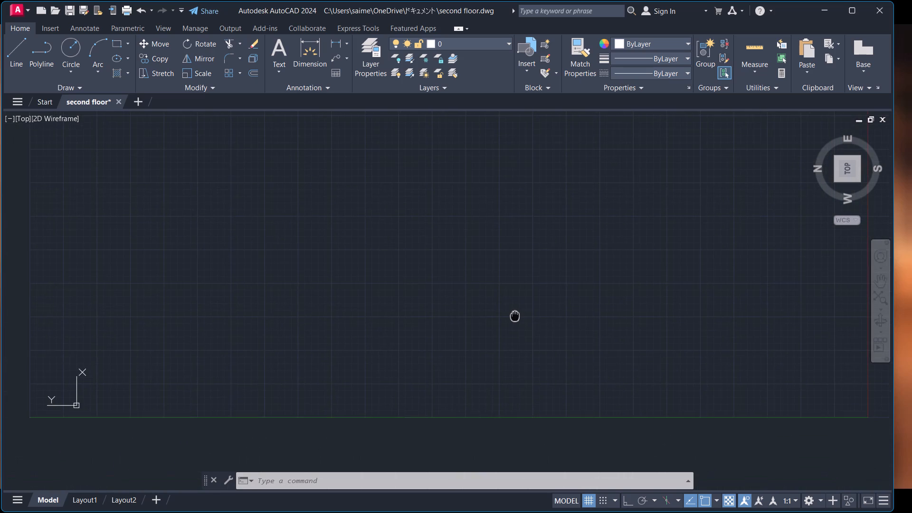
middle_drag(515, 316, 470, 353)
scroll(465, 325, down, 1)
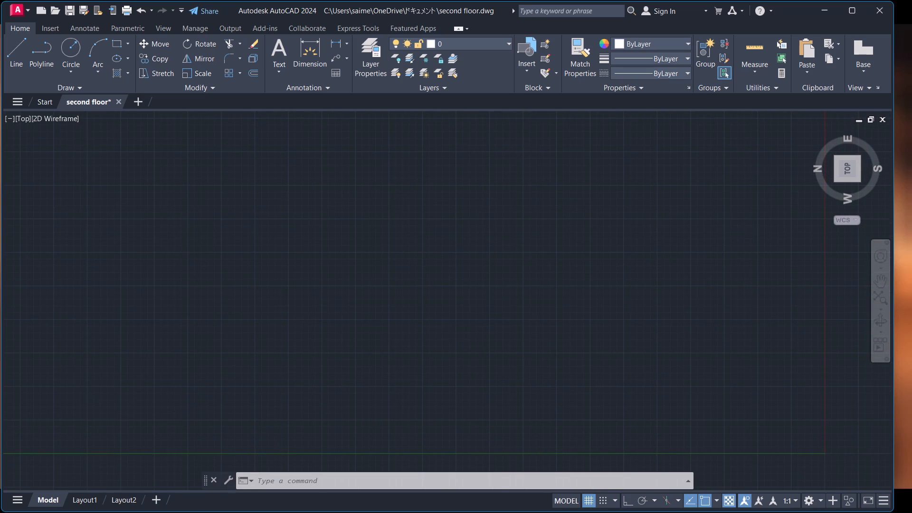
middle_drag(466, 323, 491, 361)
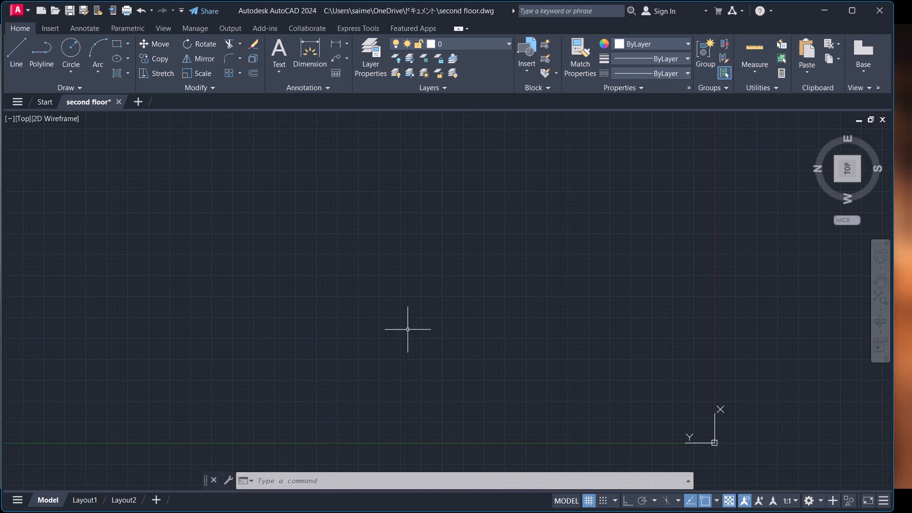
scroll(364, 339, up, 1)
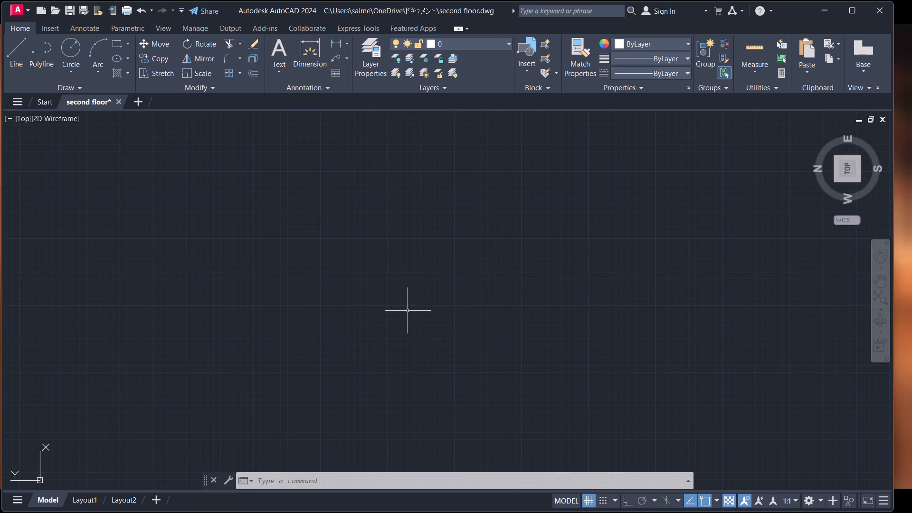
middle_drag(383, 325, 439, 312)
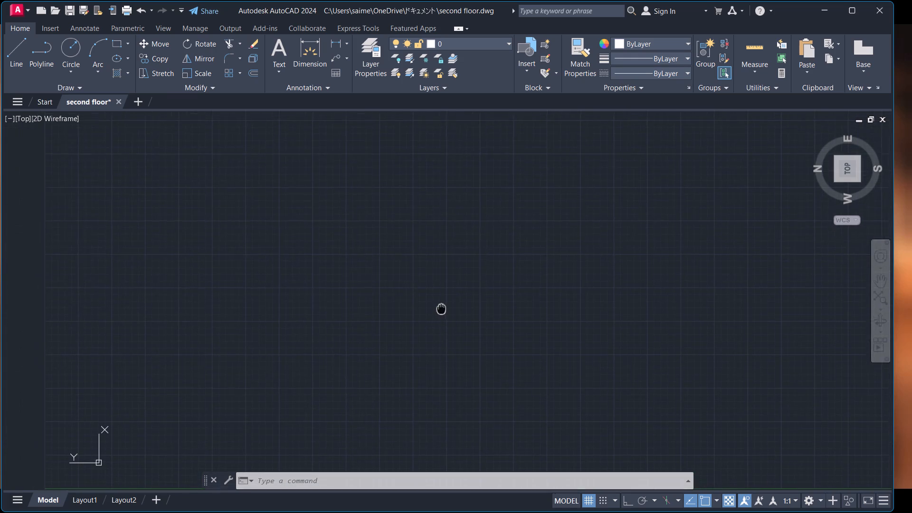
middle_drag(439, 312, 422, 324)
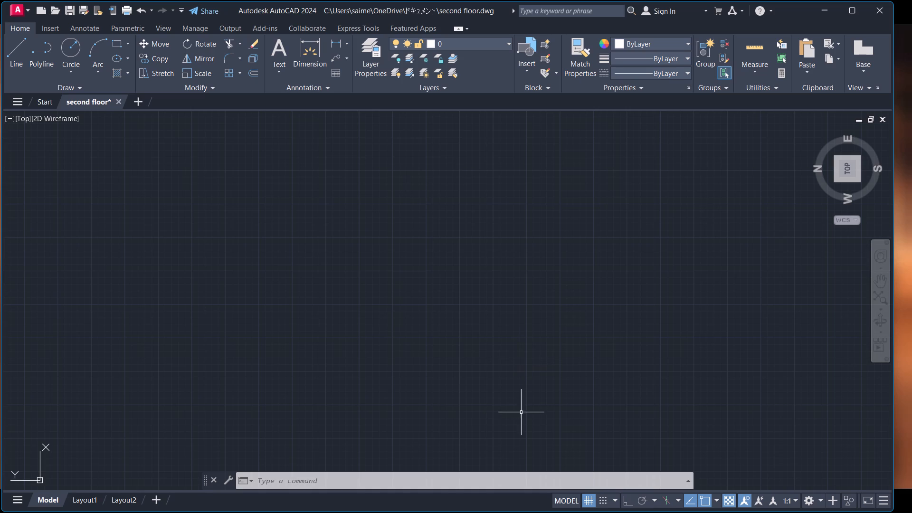
Turn on Ortho mode and try to draw a straight line 98'10.5" long toward the south.
key(l)
key(Return)
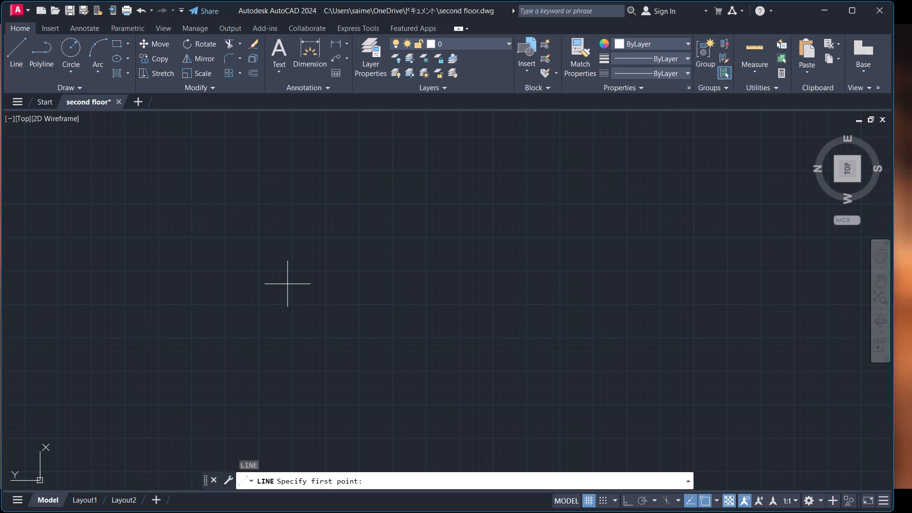
click(287, 284)
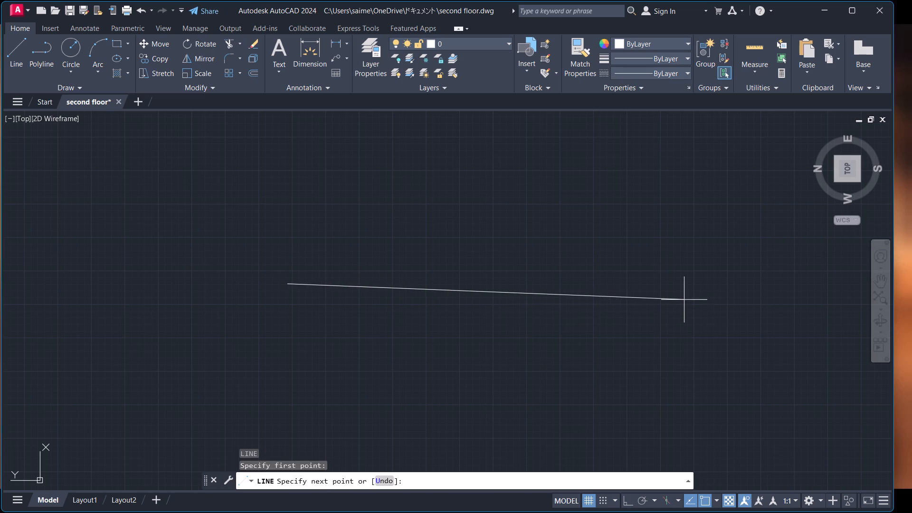
key(F8)
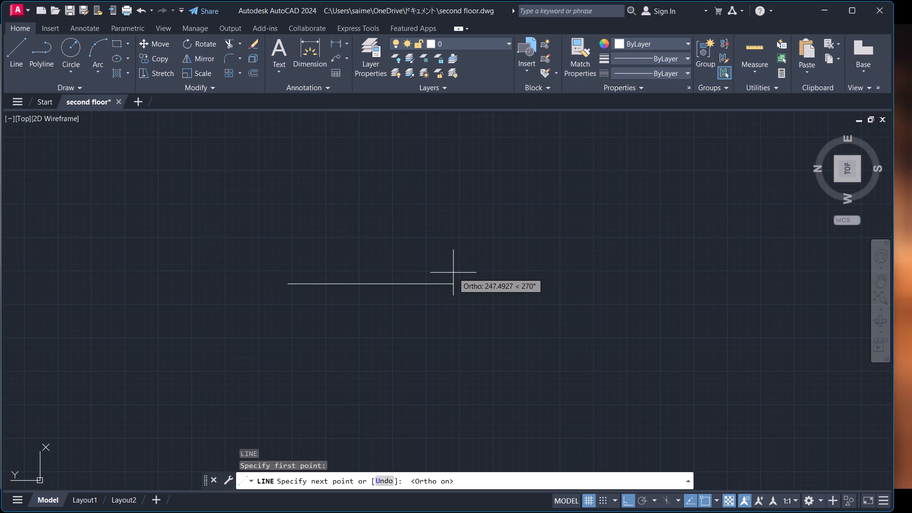
text(98)
text('10.5")
key(Return)
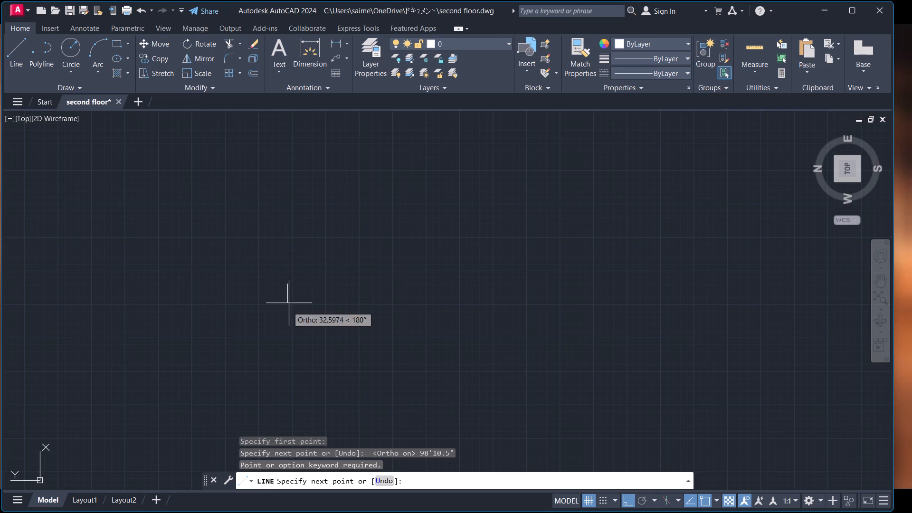
scroll(256, 295, up, 4)
scroll(477, 201, up, 4)
scroll(375, 308, up, 3)
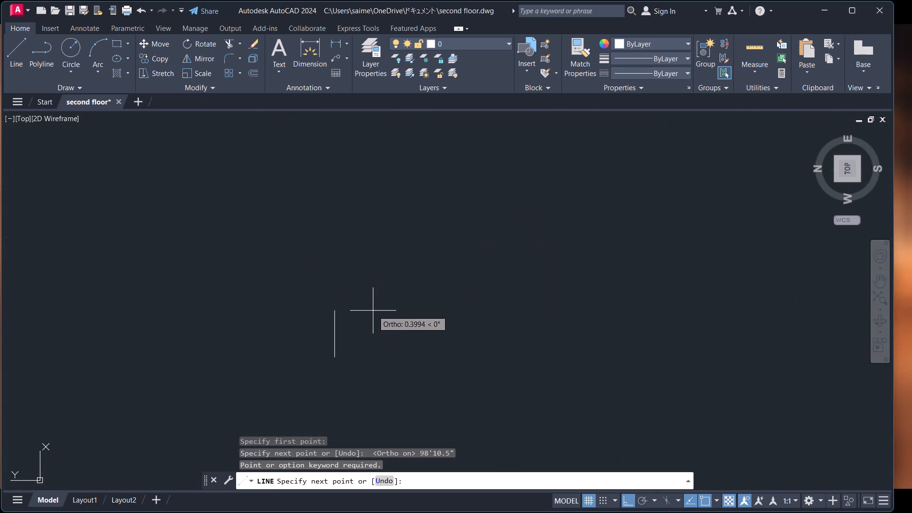
scroll(311, 378, up, 4)
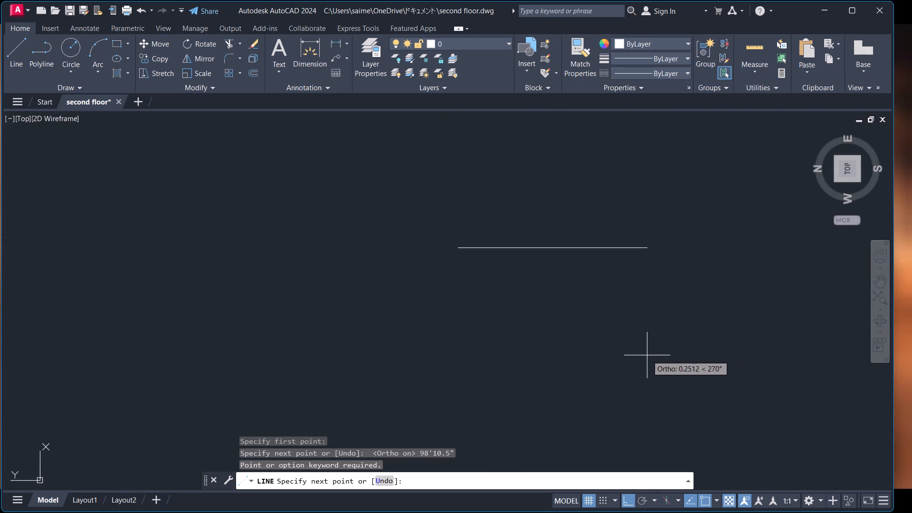
key(Escape)
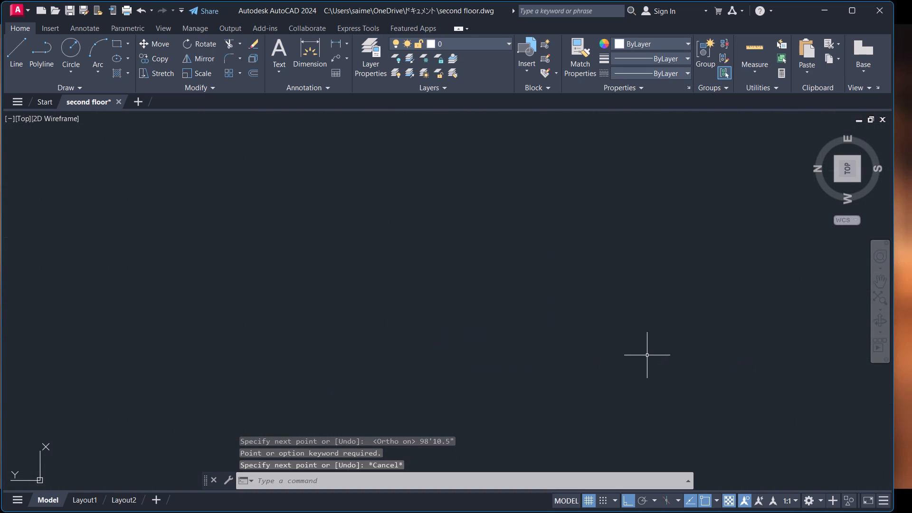
Set the drawing units to Architectural length with 0'-0 1/4" precision and an insertion scale in inches.
text(un)
key(Return)
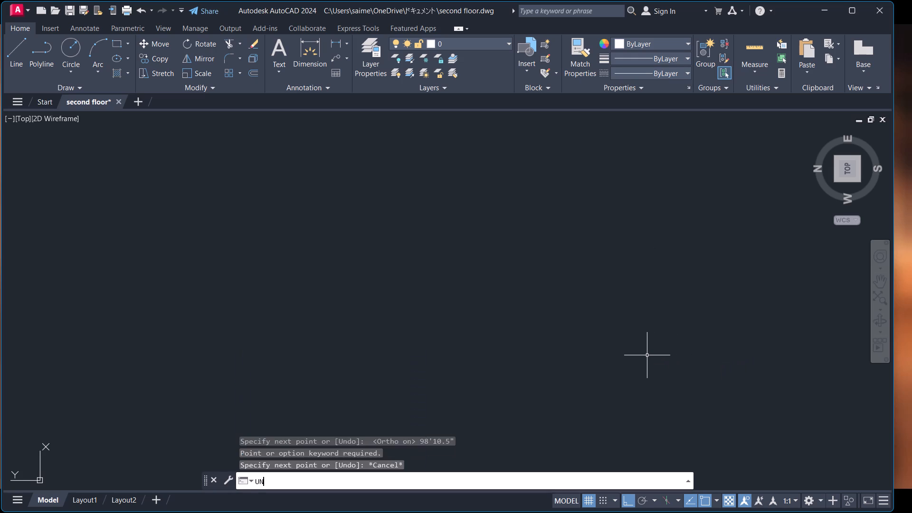
click(436, 183)
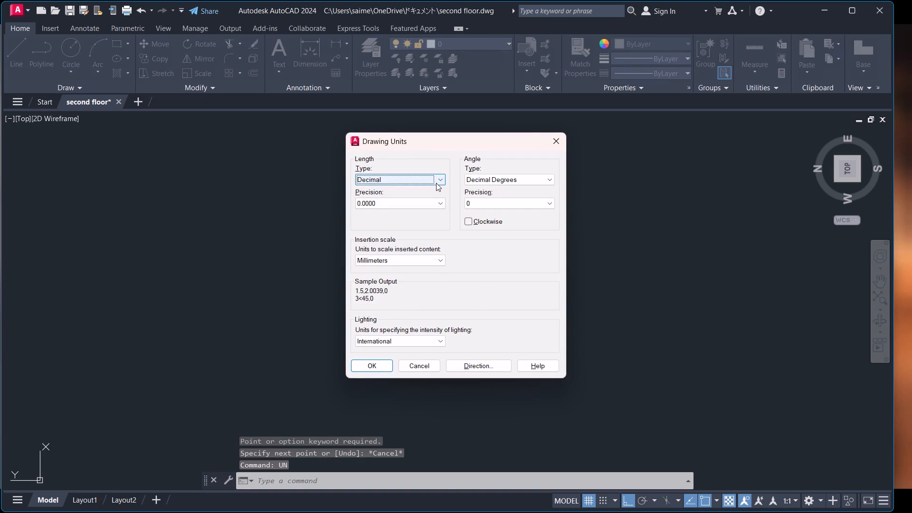
click(407, 189)
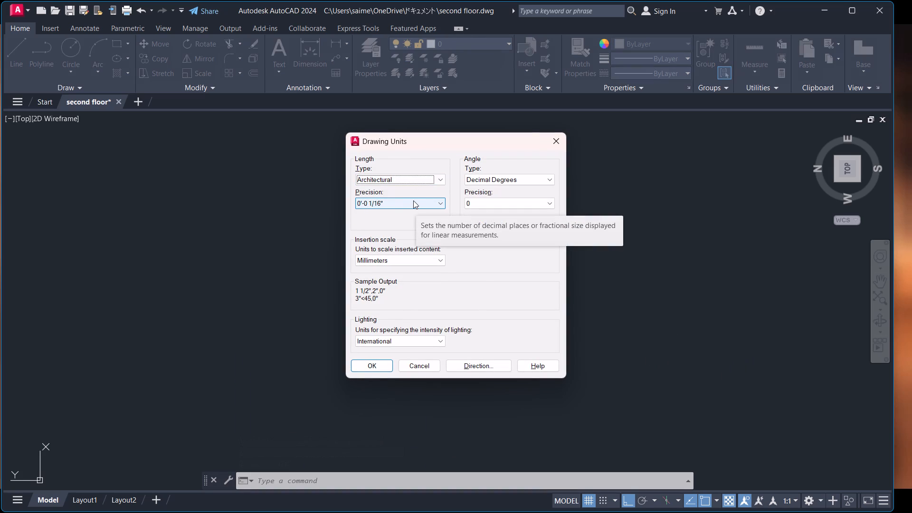
click(433, 203)
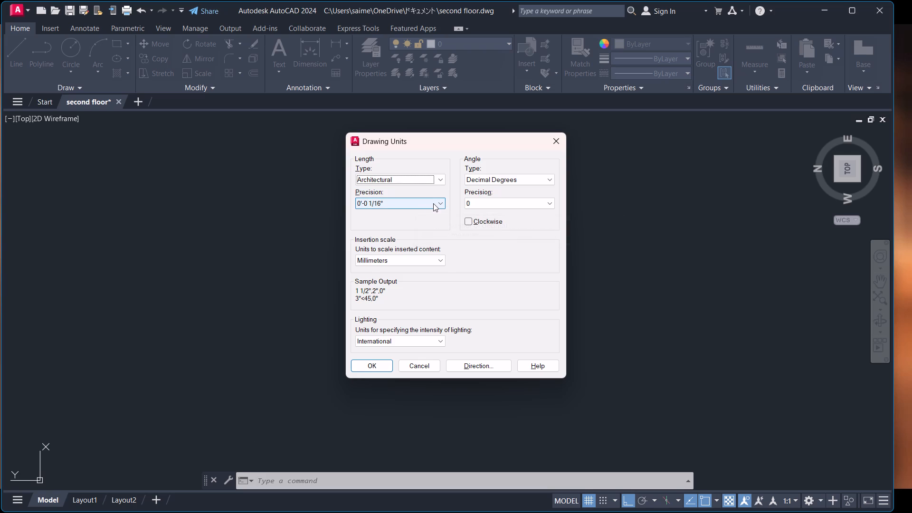
click(395, 227)
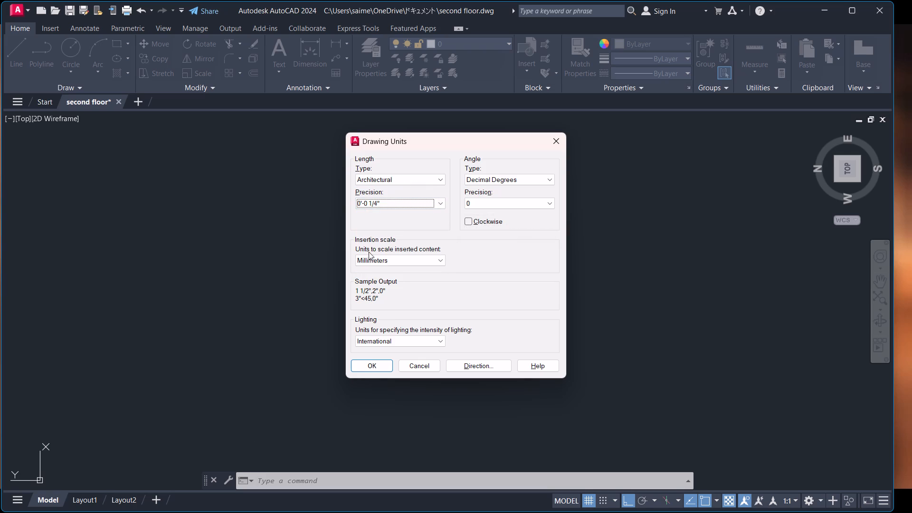
click(394, 258)
click(380, 275)
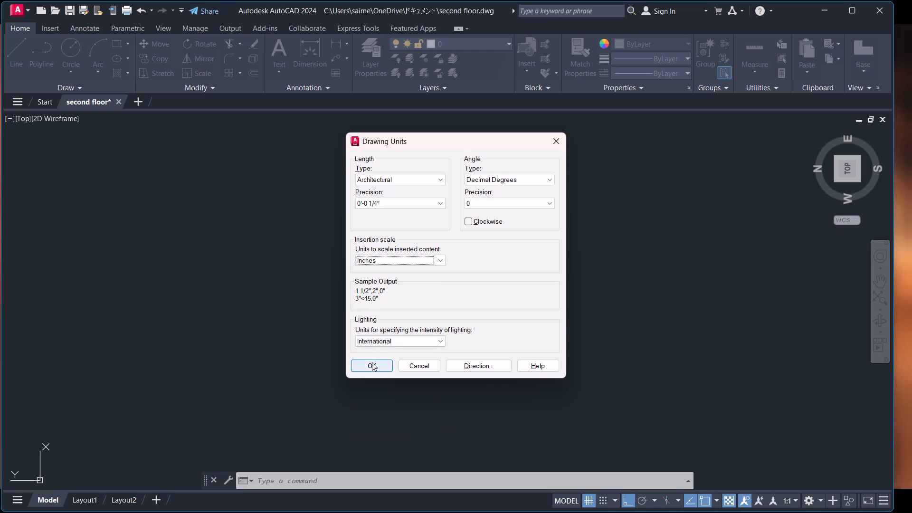
click(372, 361)
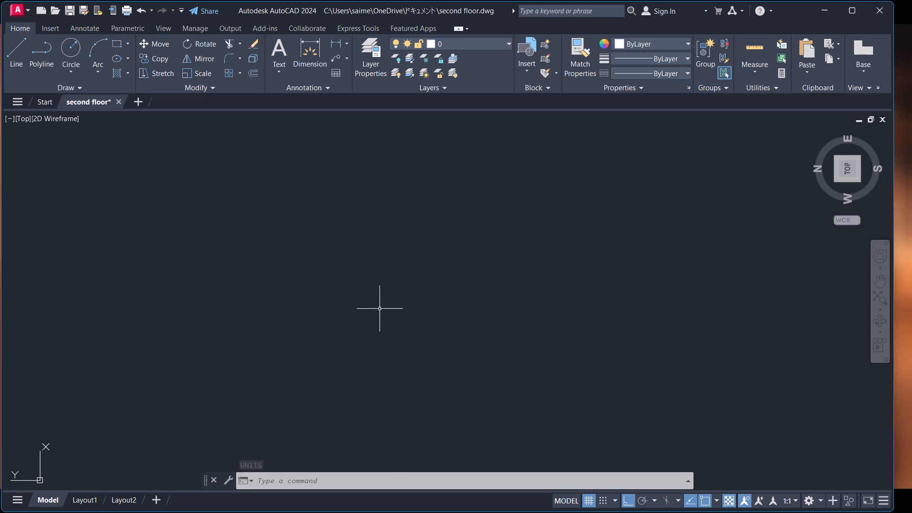
Draw a straight line 98'10.5" long running toward the south.
key(l)
key(BackSpace)
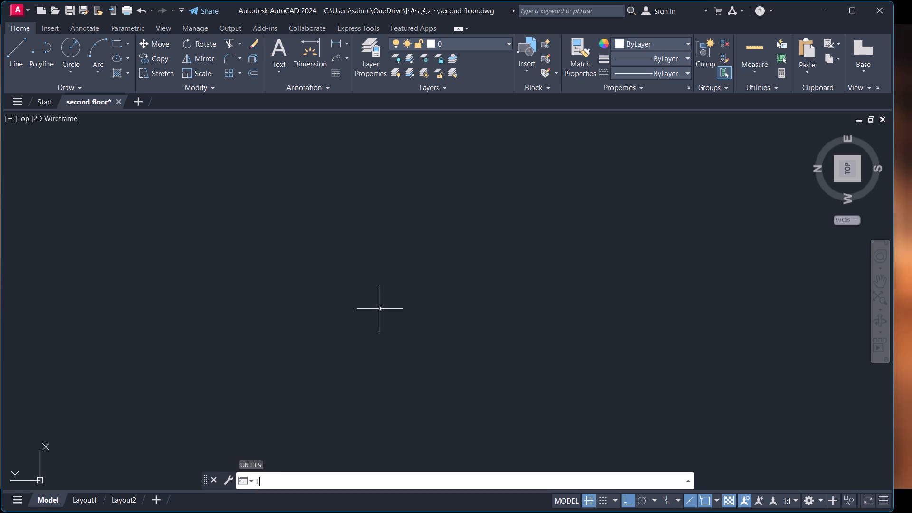
key(l)
key(Return)
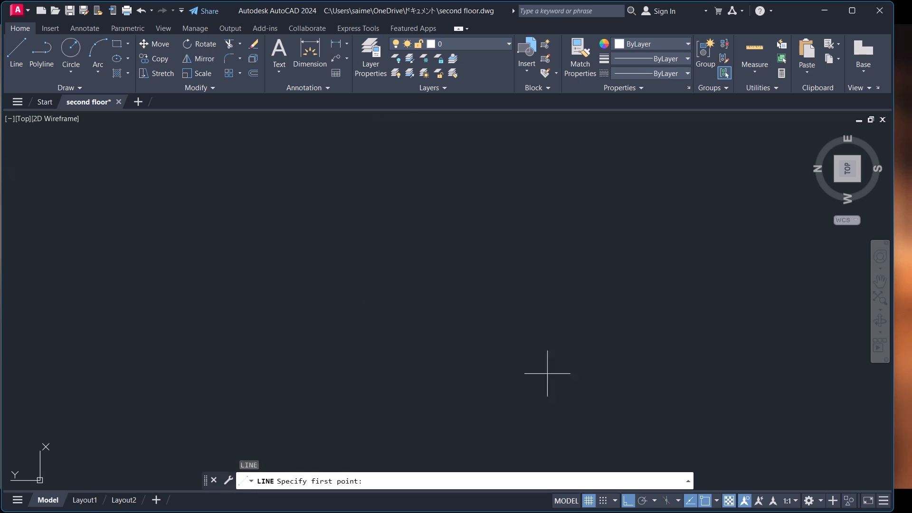
scroll(486, 324, down, 17)
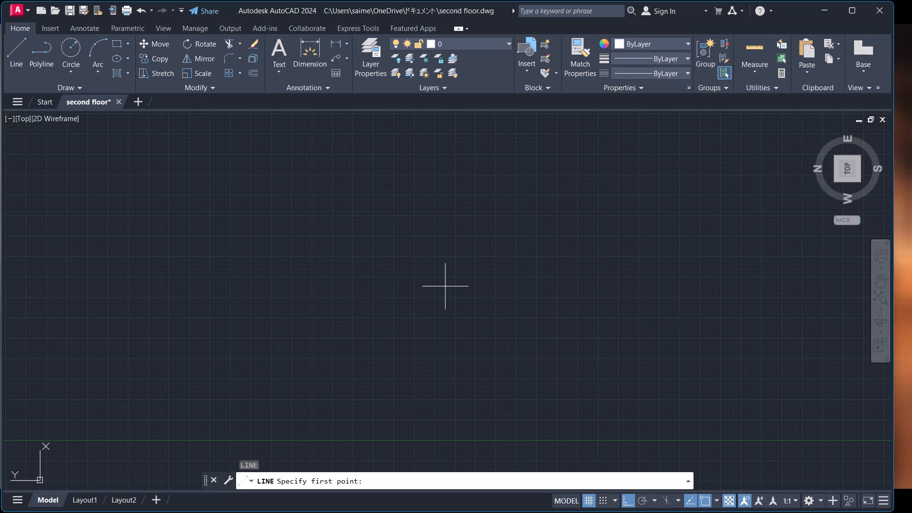
key(l)
key(Return)
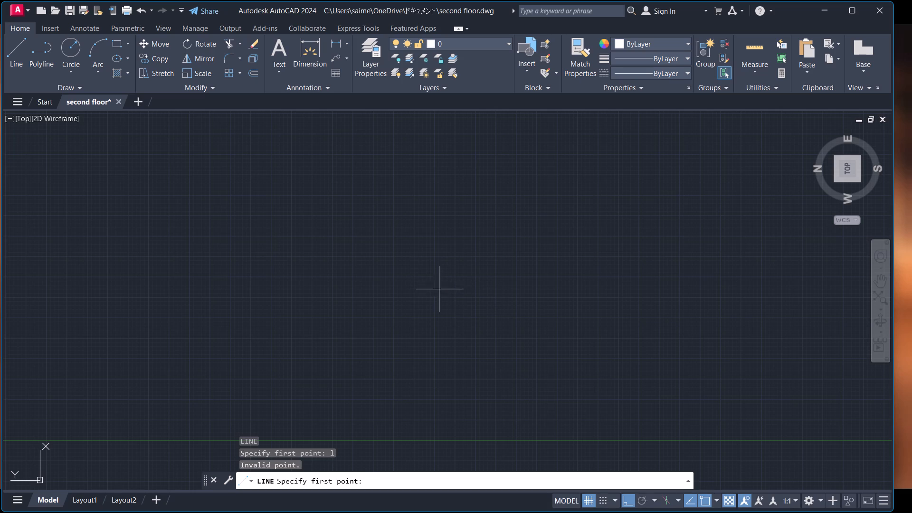
click(286, 238)
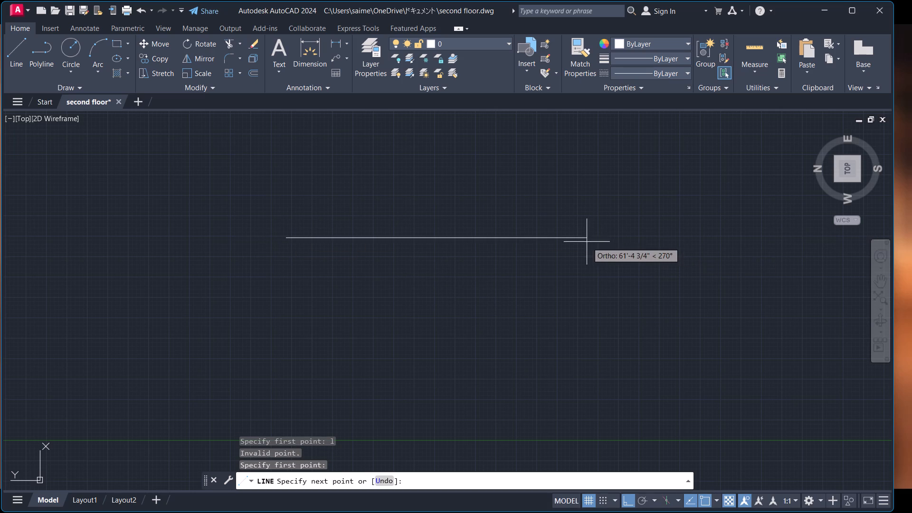
text(98'10.5)
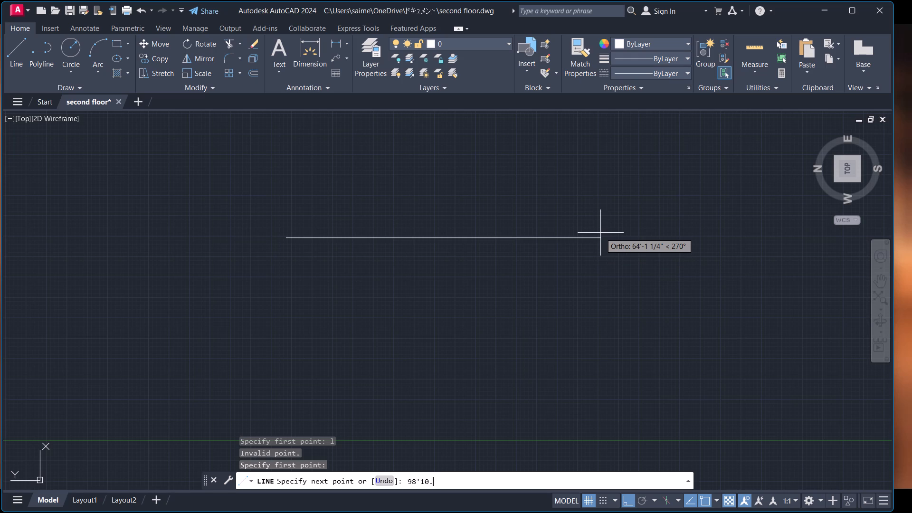
key(shift+quotedbl)
key(Return)
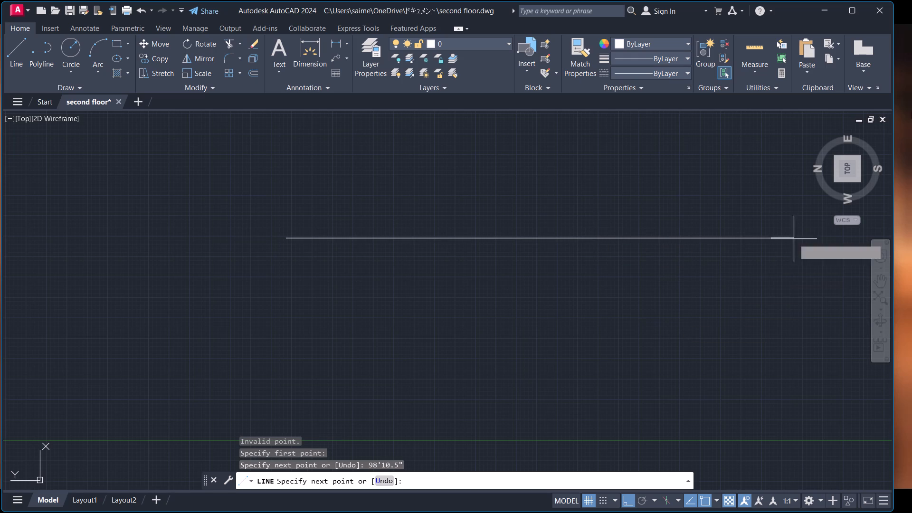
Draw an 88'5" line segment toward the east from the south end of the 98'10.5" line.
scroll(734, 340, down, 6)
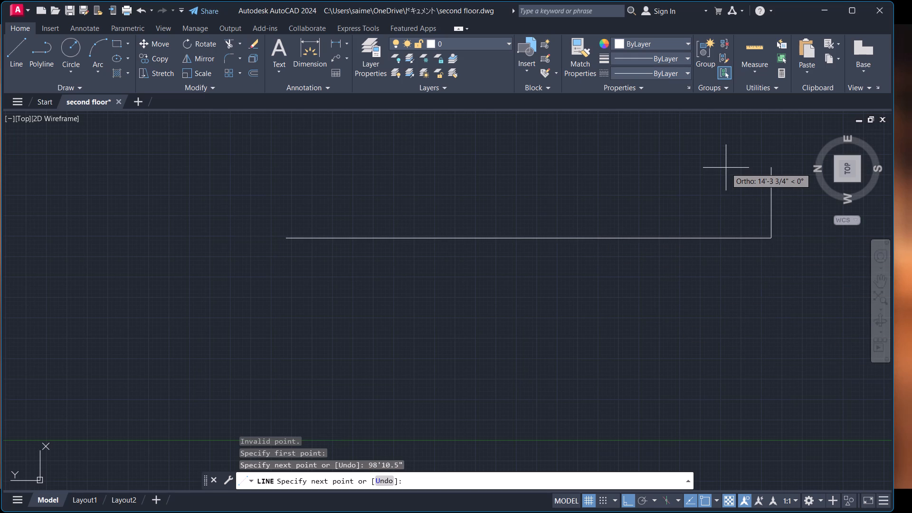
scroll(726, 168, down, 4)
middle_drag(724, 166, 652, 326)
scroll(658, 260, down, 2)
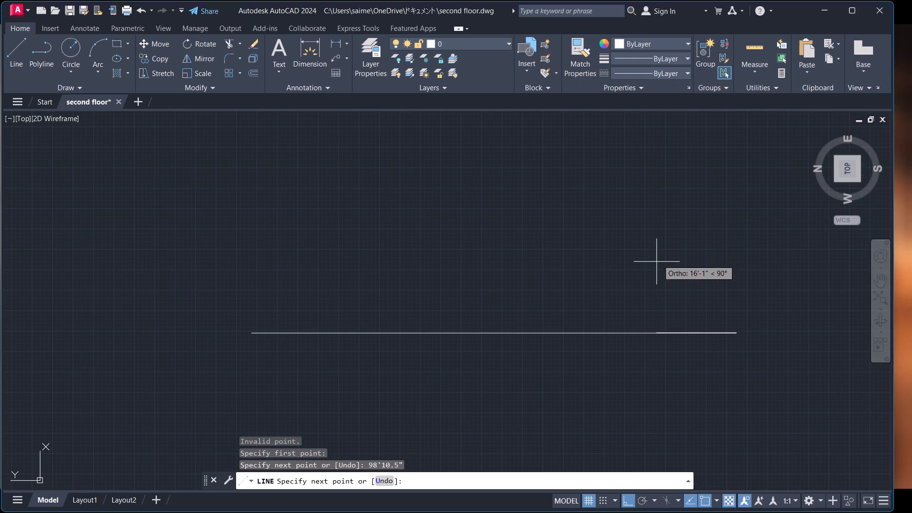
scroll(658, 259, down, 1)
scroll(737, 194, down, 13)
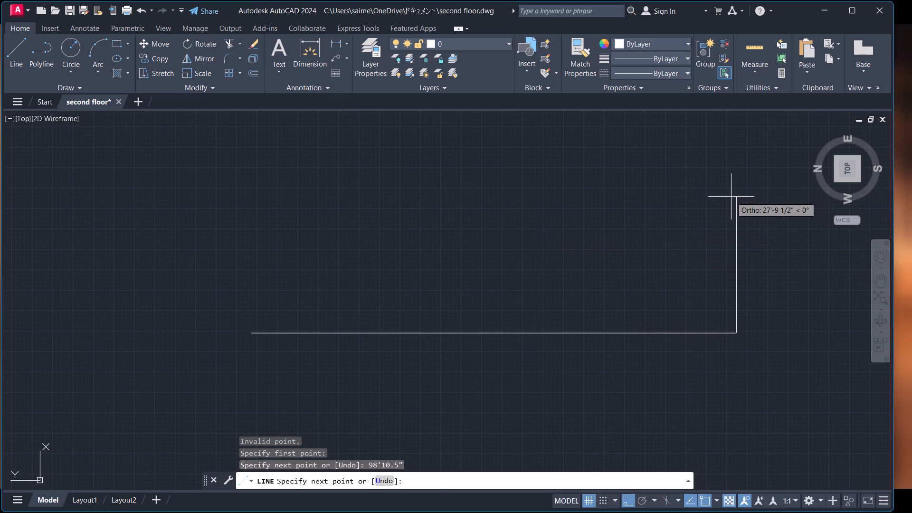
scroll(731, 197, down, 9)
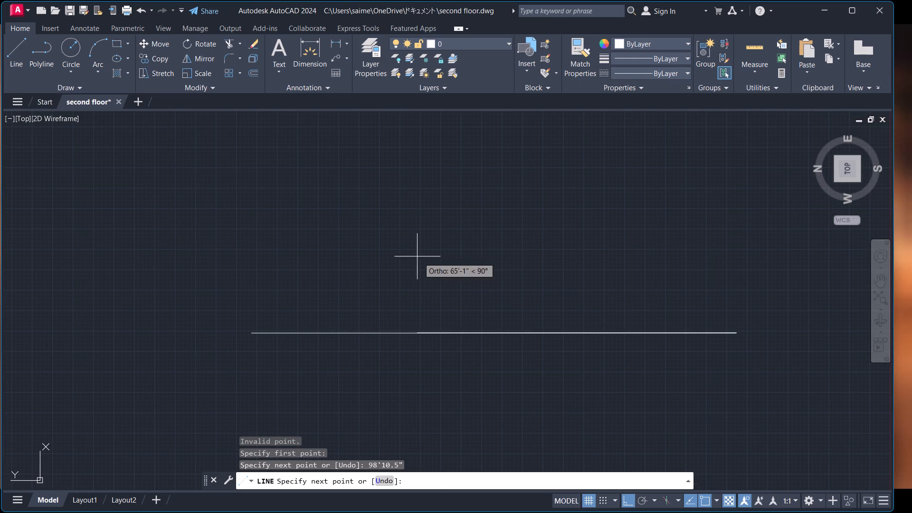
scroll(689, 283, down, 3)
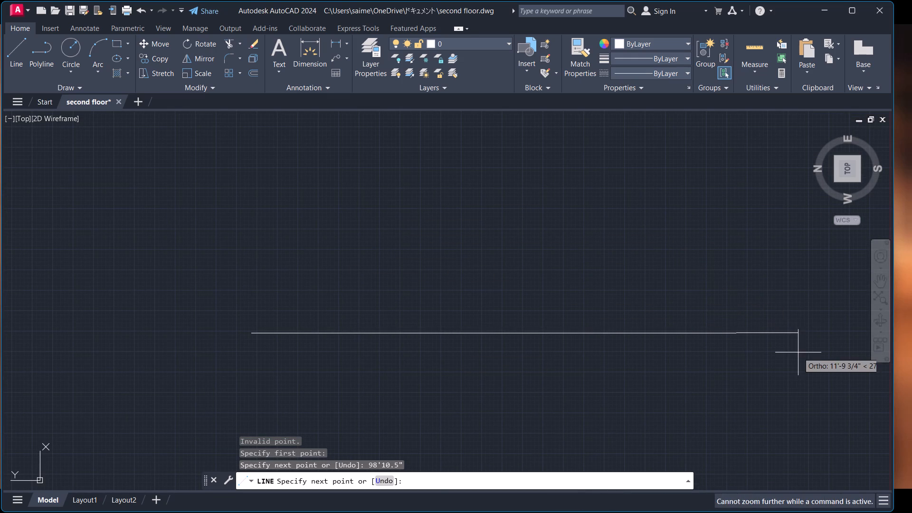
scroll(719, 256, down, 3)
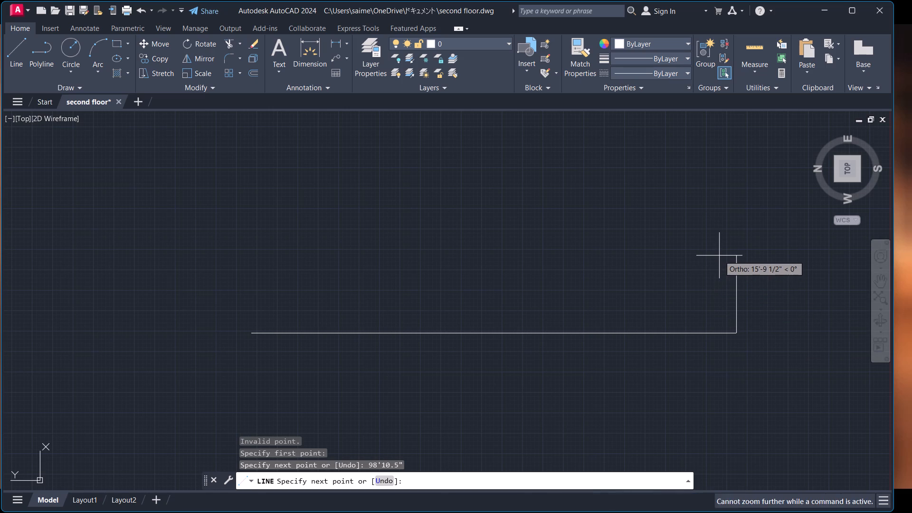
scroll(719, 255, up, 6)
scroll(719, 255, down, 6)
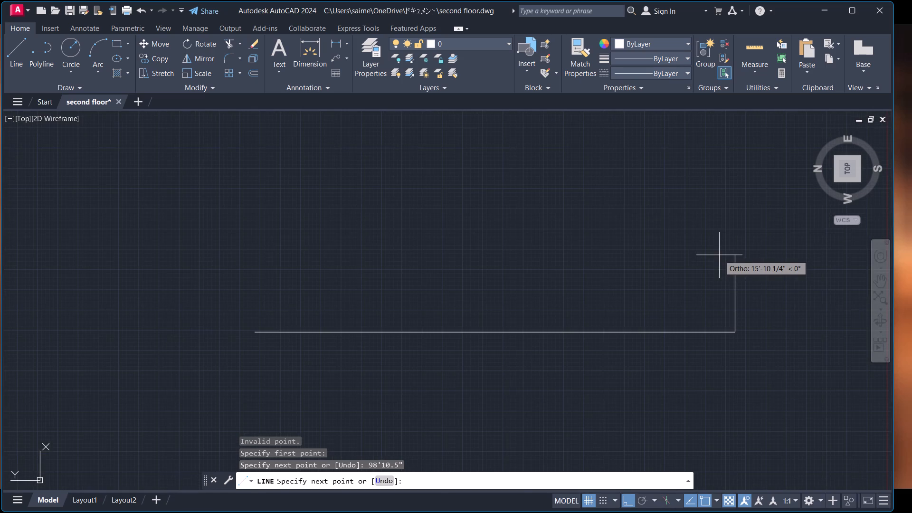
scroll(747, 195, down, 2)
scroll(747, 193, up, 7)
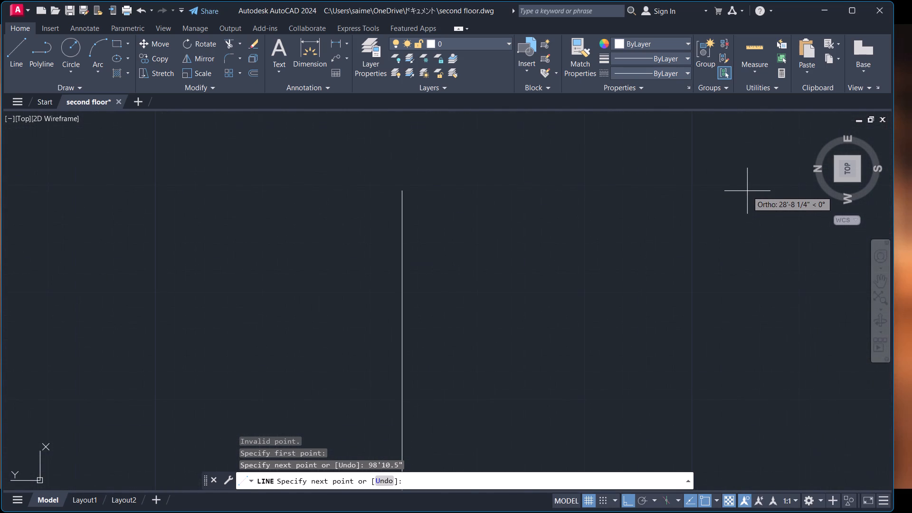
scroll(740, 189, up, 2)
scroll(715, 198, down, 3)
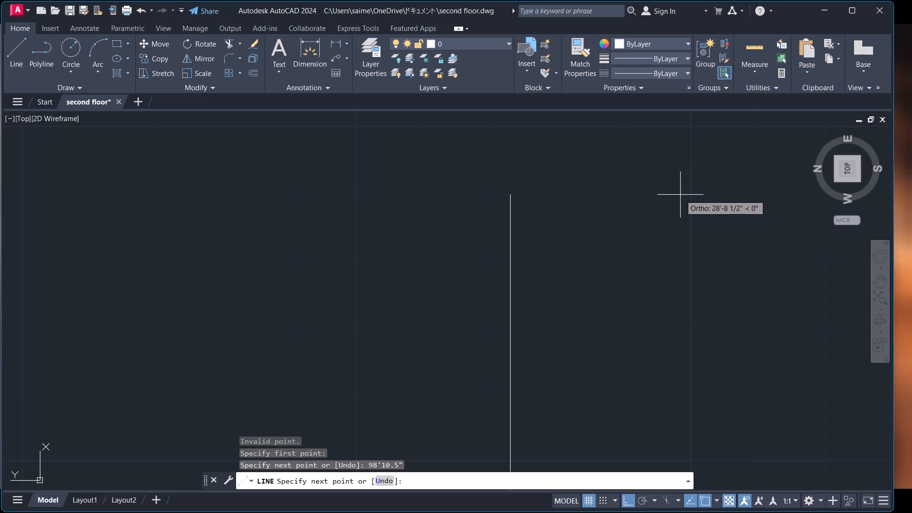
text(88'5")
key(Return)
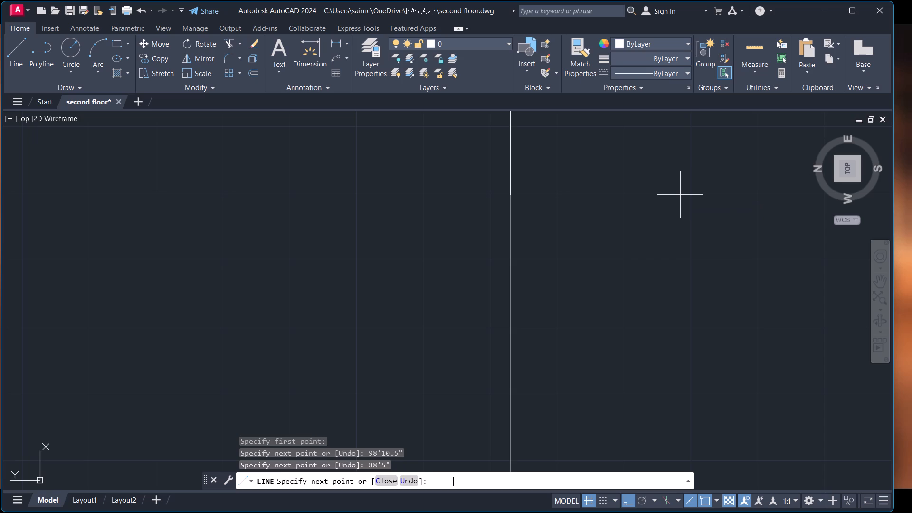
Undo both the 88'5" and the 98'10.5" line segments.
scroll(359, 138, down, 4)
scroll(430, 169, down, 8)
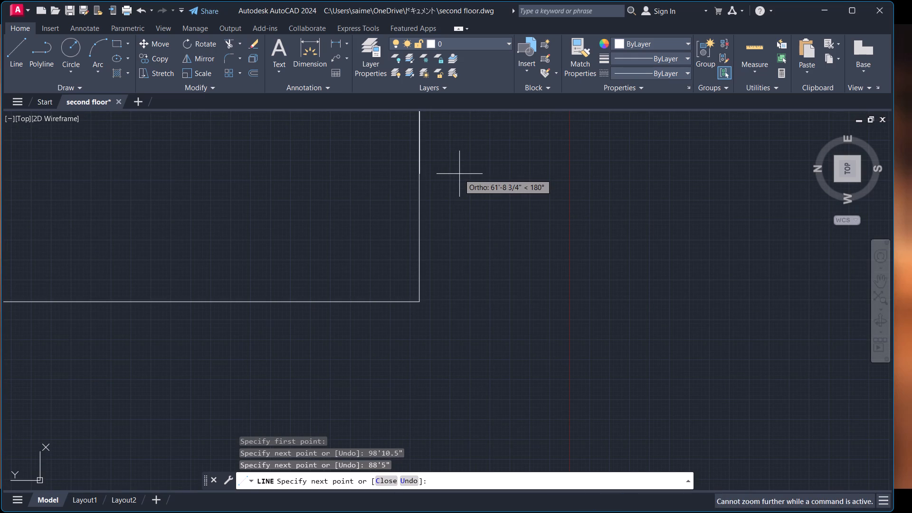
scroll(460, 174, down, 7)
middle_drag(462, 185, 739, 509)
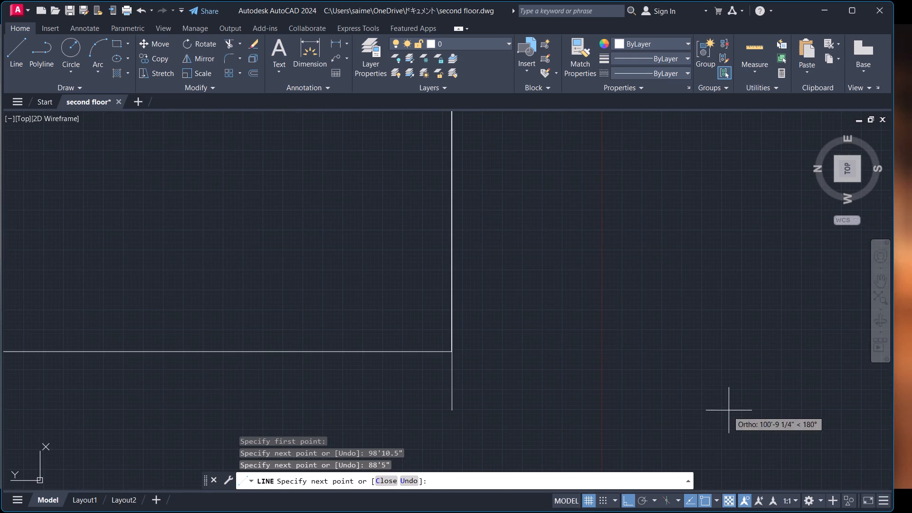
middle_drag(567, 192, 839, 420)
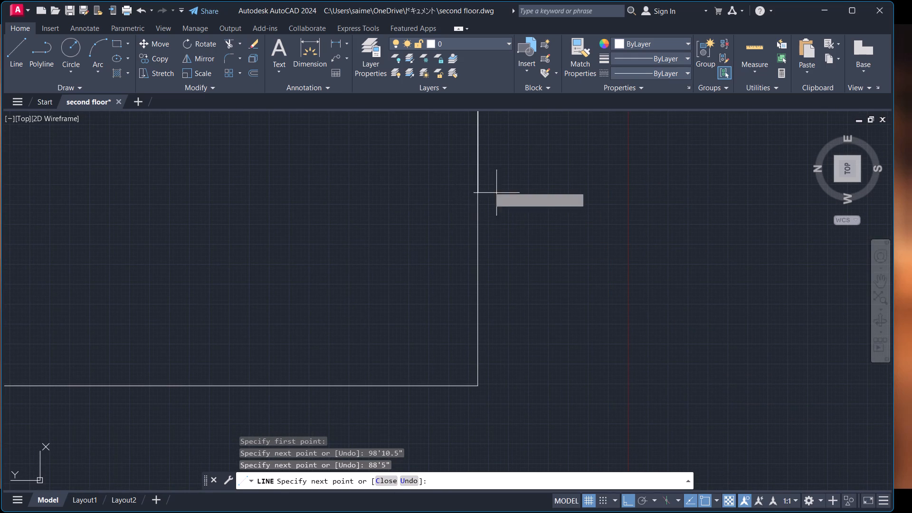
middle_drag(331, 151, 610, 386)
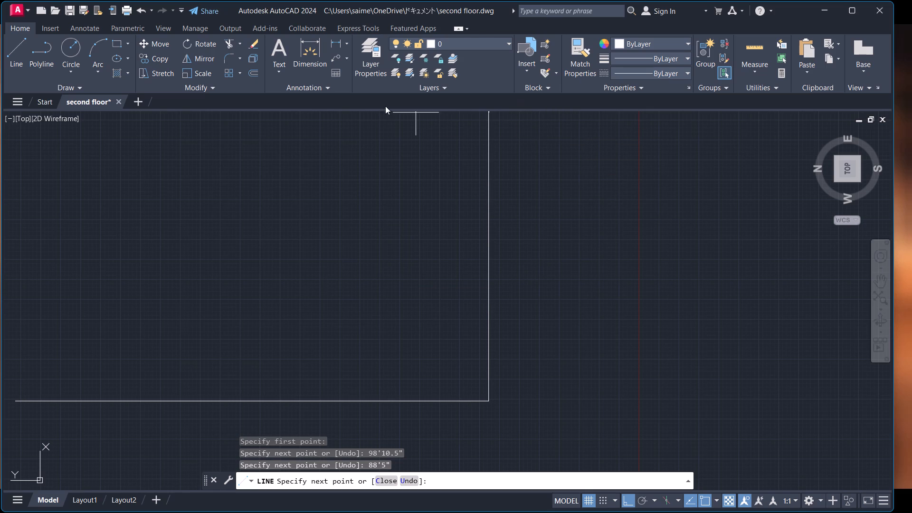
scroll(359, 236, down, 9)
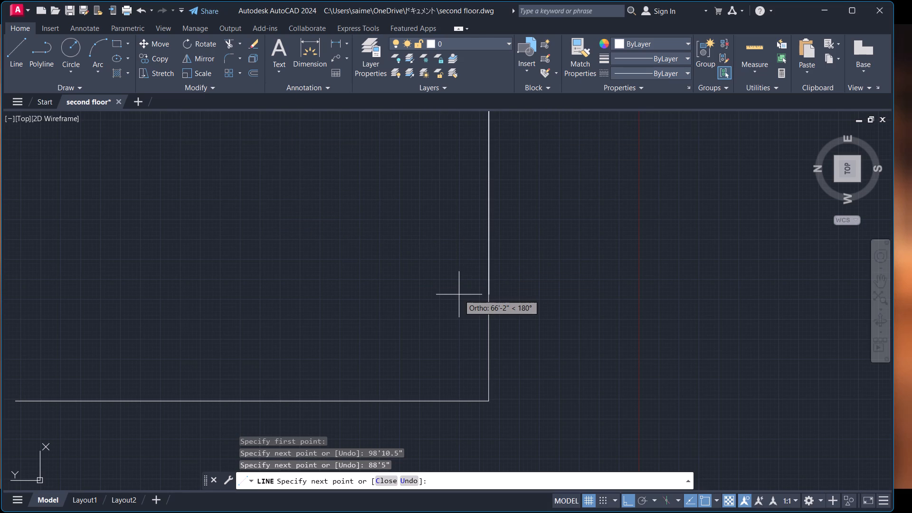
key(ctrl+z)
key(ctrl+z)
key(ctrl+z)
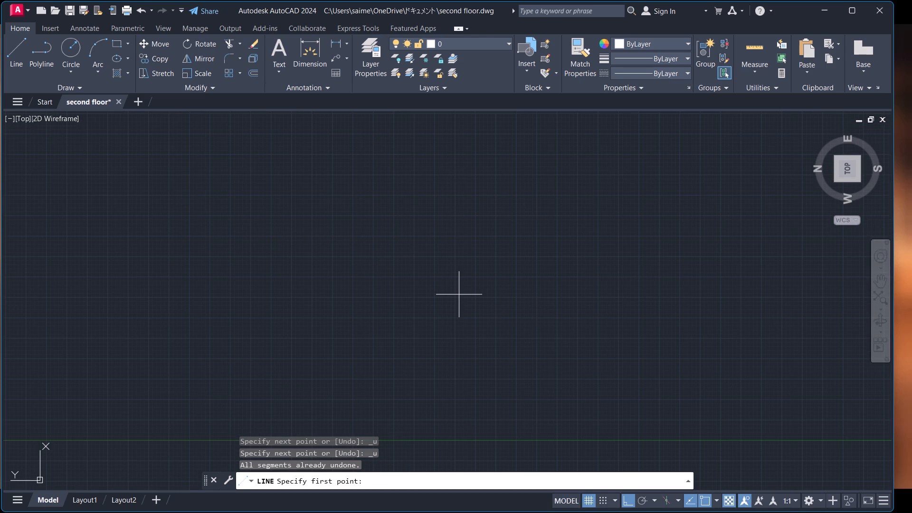
Maximize the application window.
scroll(479, 288, down, 16)
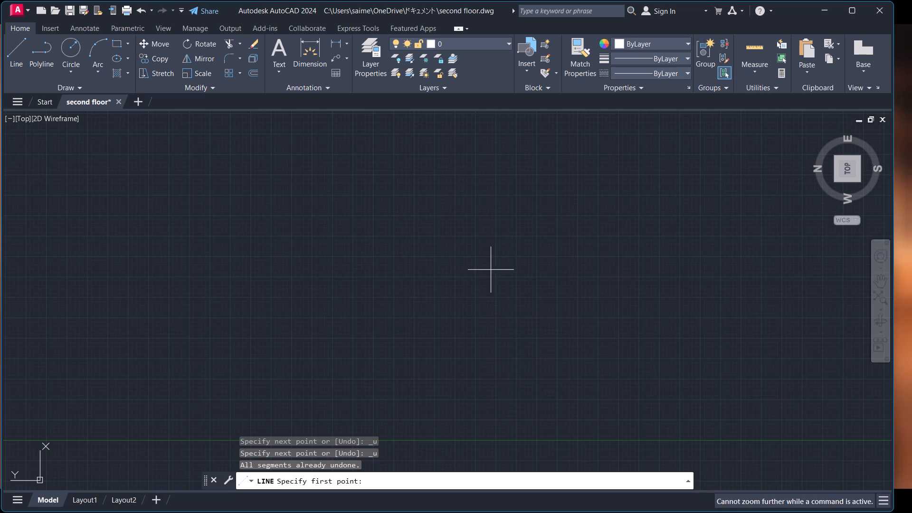
scroll(492, 274, down, 8)
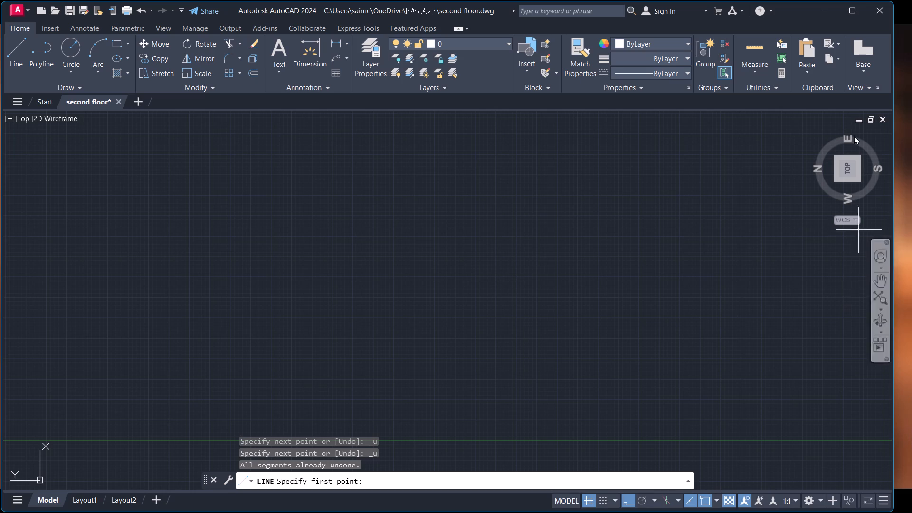
click(855, 9)
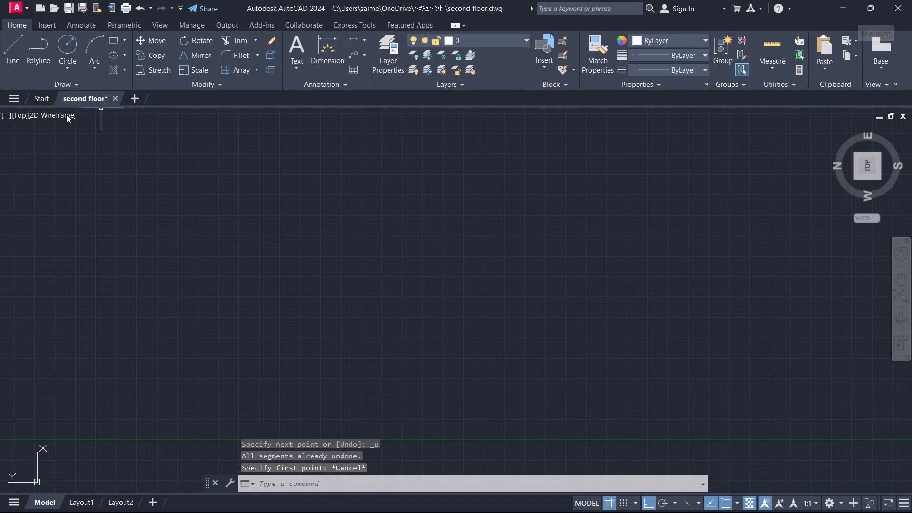
Start a new line in the area north of the origin and draw it 98'10.5" long toward the south.
scroll(213, 174, down, 7)
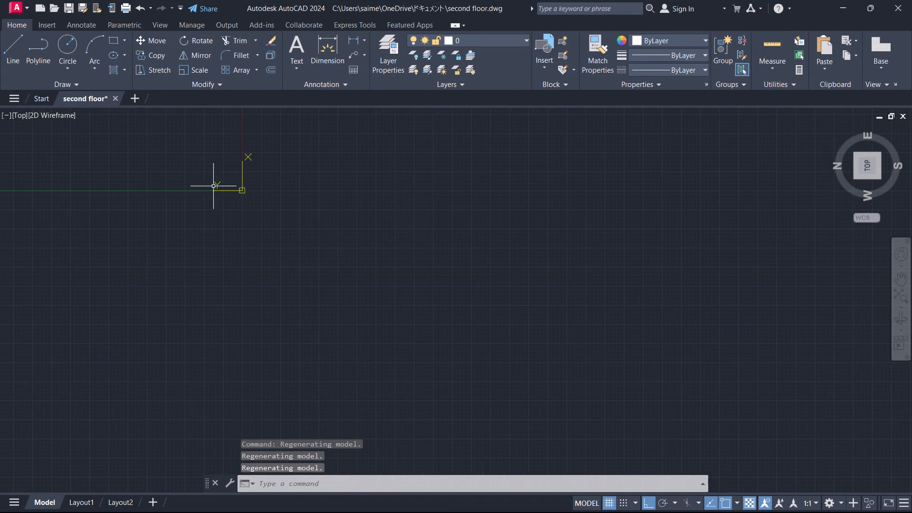
middle_drag(197, 180, 911, 512)
scroll(557, 338, down, 1)
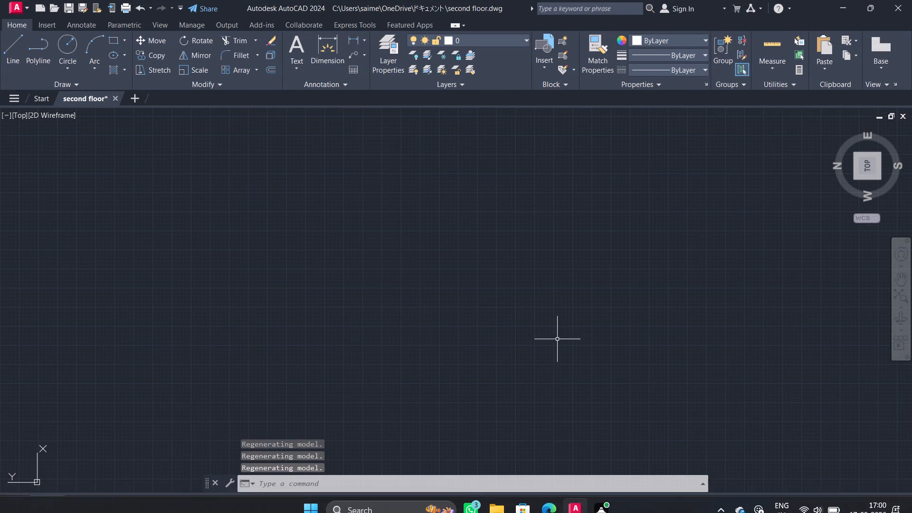
scroll(557, 338, down, 7)
middle_drag(412, 257, 535, 285)
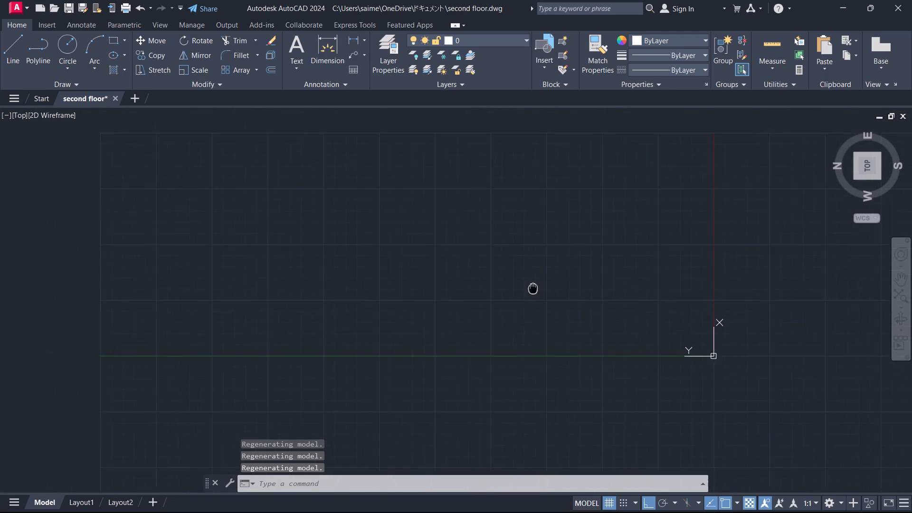
middle_drag(535, 285, 611, 405)
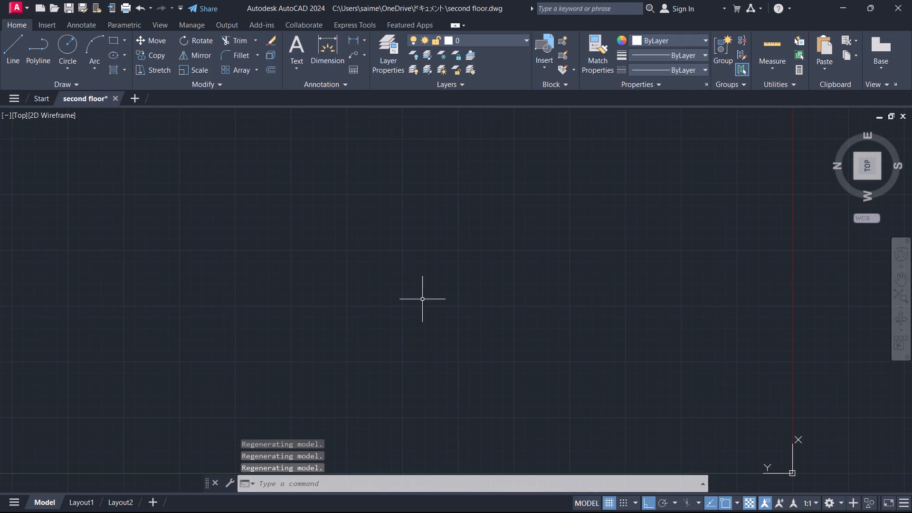
scroll(407, 294, down, 5)
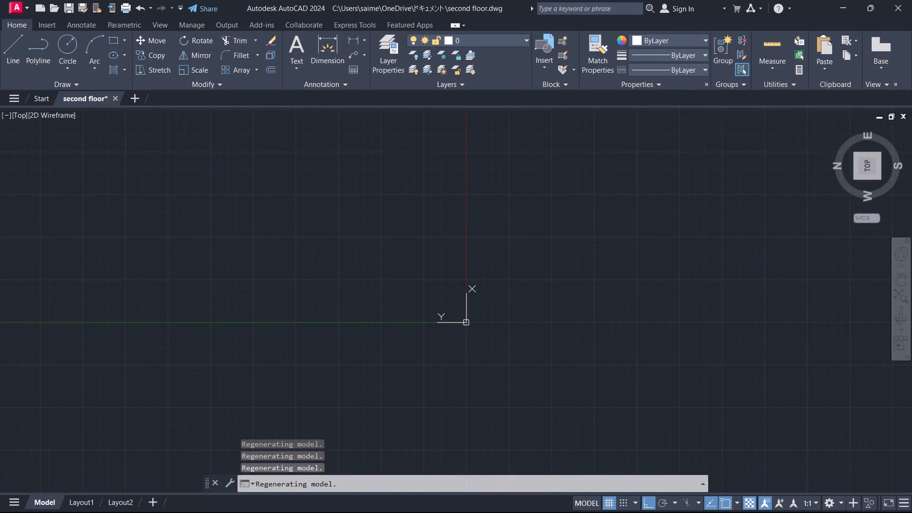
scroll(407, 294, down, 1)
middle_drag(399, 276, 791, 446)
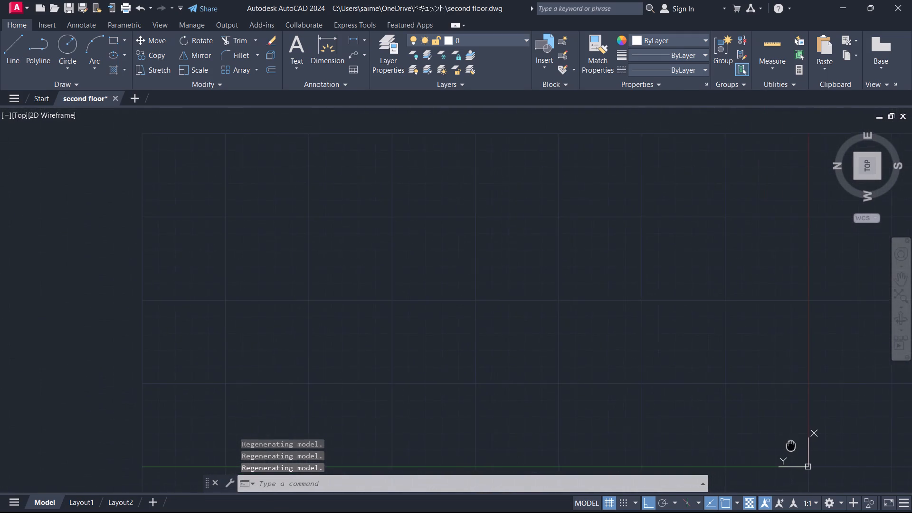
middle_drag(791, 446, 799, 447)
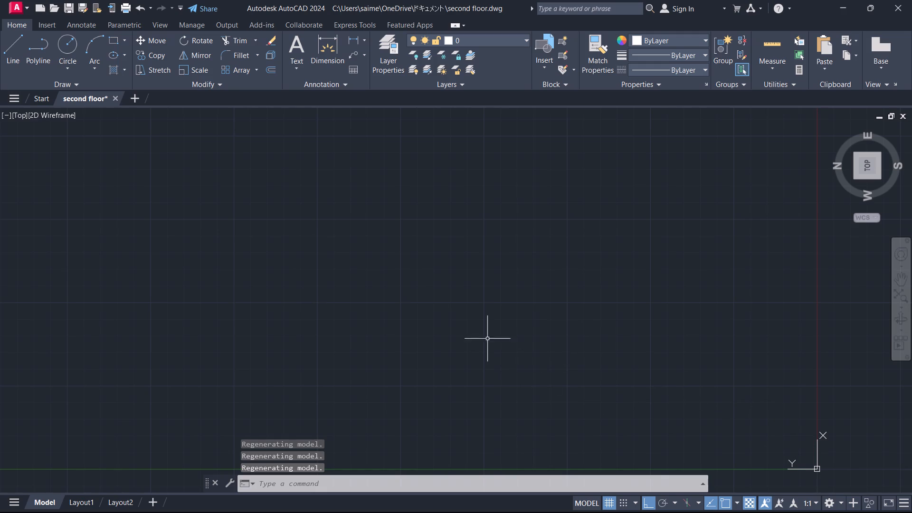
scroll(512, 306, down, 2)
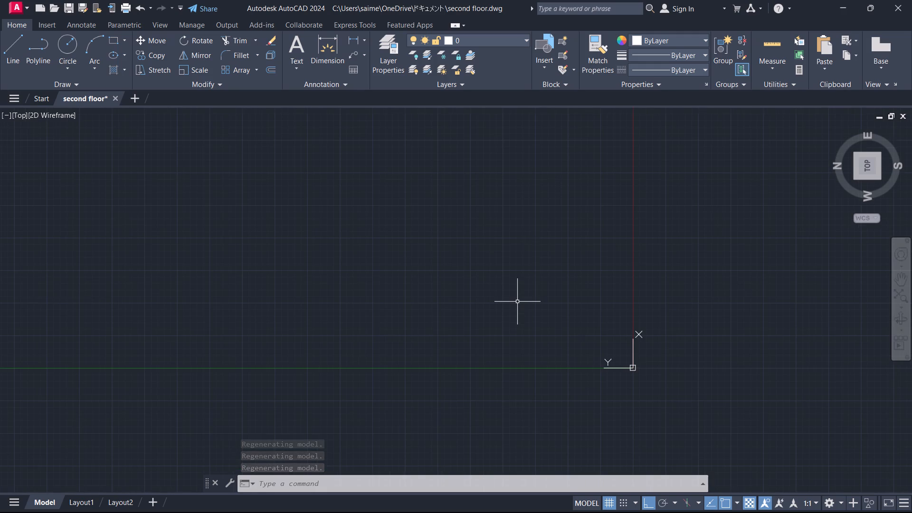
middle_drag(517, 302, 615, 337)
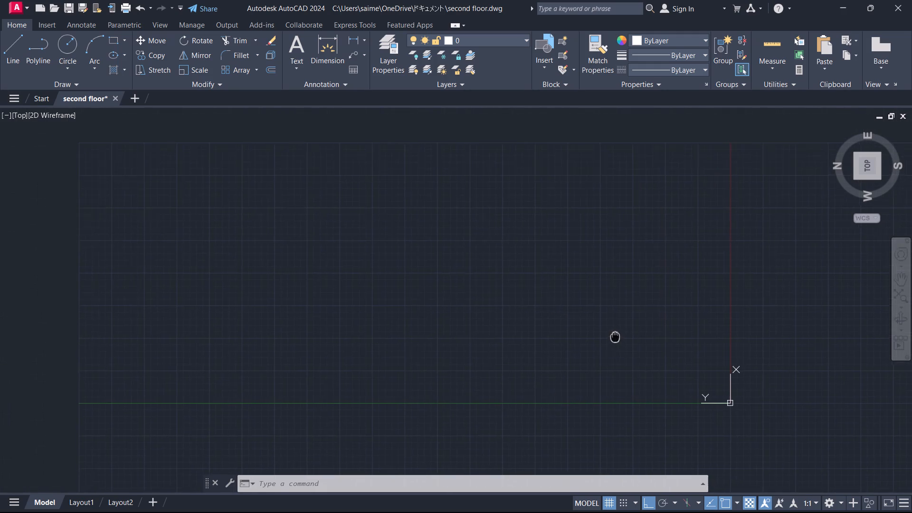
middle_drag(615, 337, 669, 351)
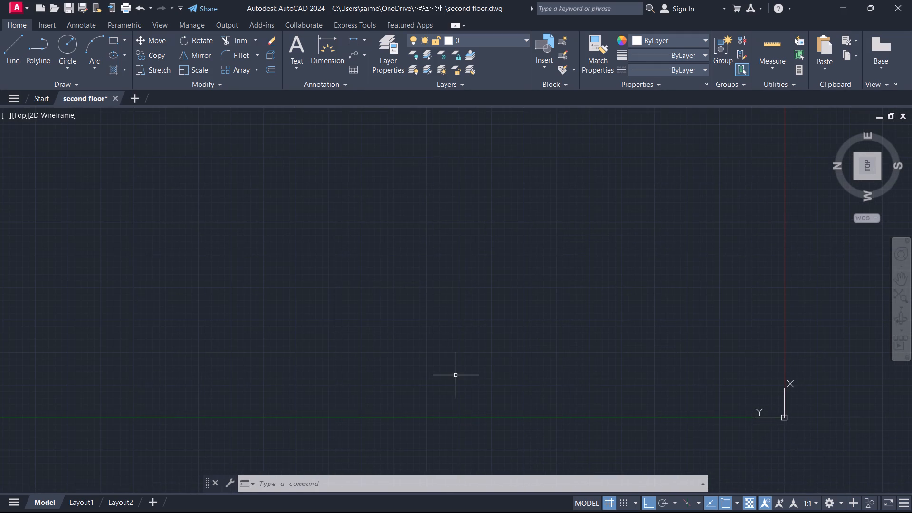
key(l)
key(Return)
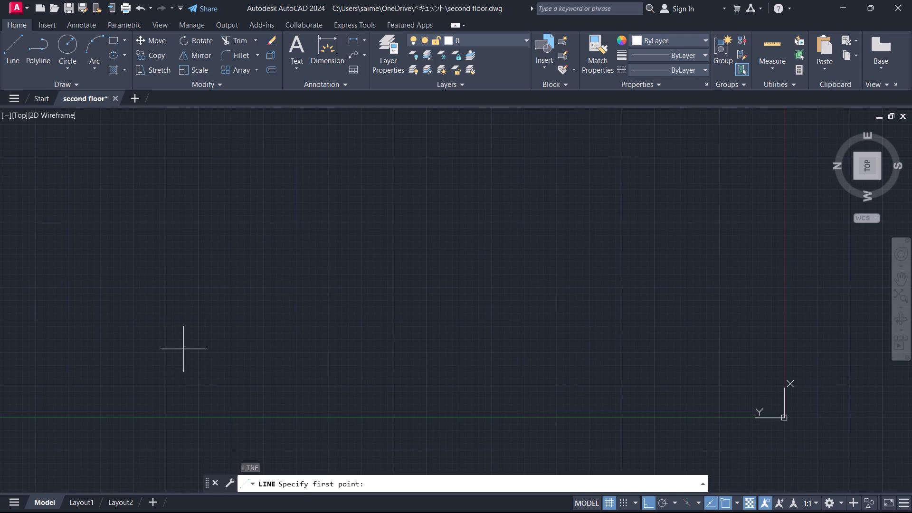
drag(258, 359, 270, 358)
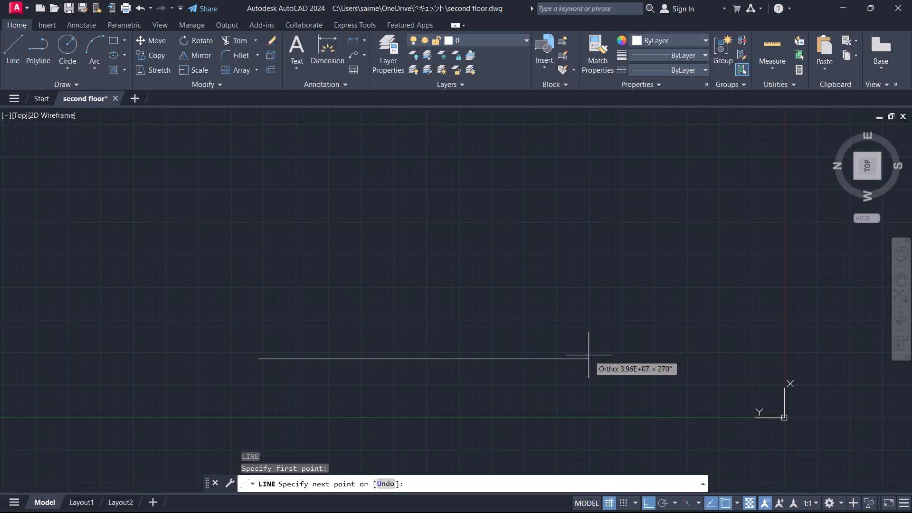
text(98)
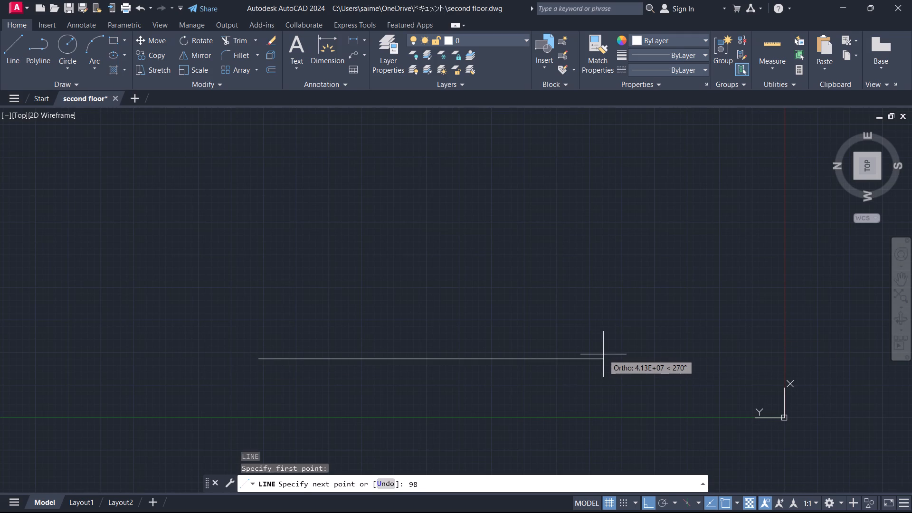
text('10.5")
key(Return)
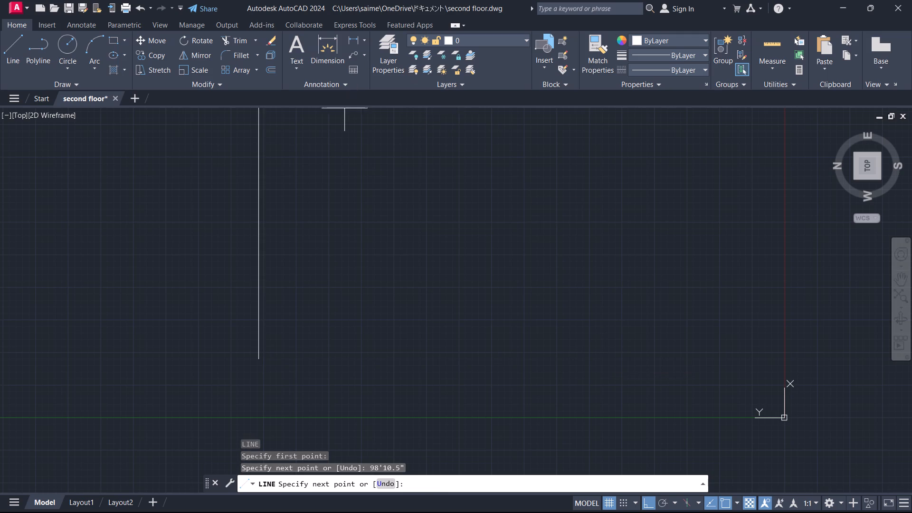
Continue the outline with an 88'5" segment toward the east from the south end of the 98'10.5" line.
scroll(240, 404, up, 5)
scroll(277, 177, up, 4)
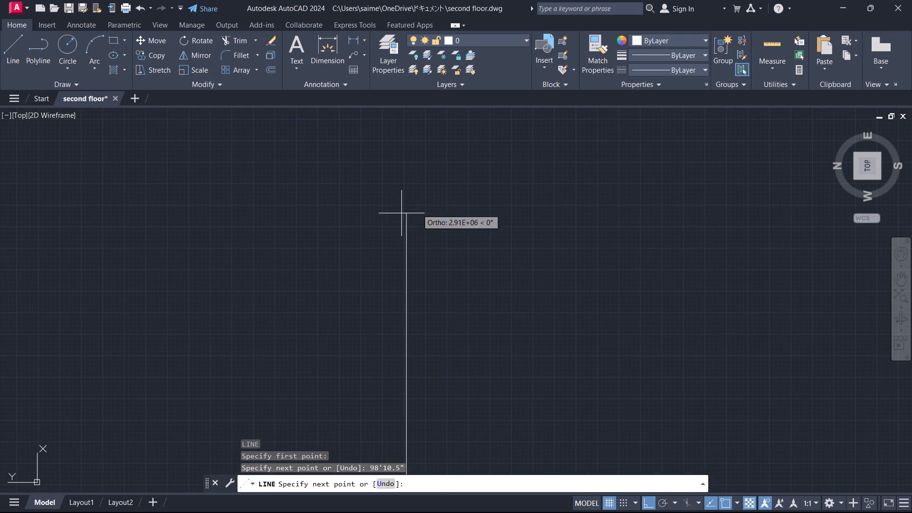
scroll(551, 174, down, 5)
scroll(542, 212, up, 2)
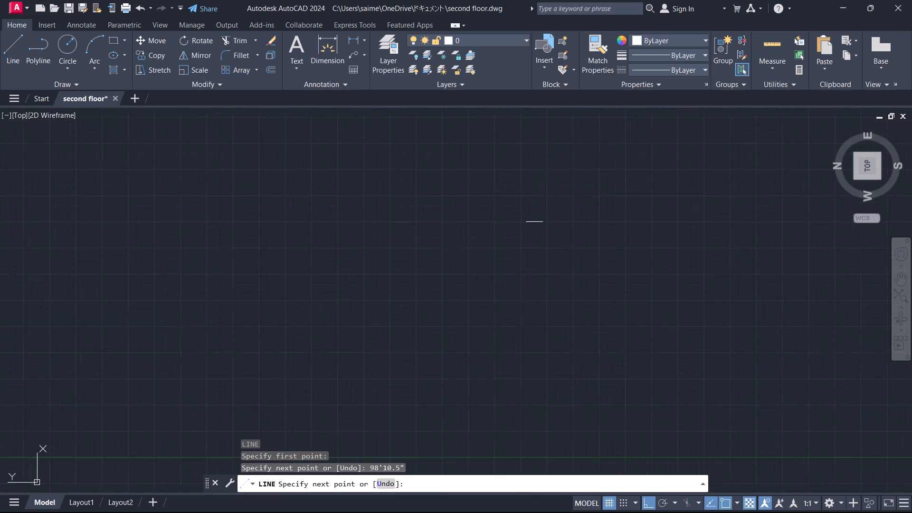
scroll(542, 212, up, 2)
scroll(483, 248, up, 5)
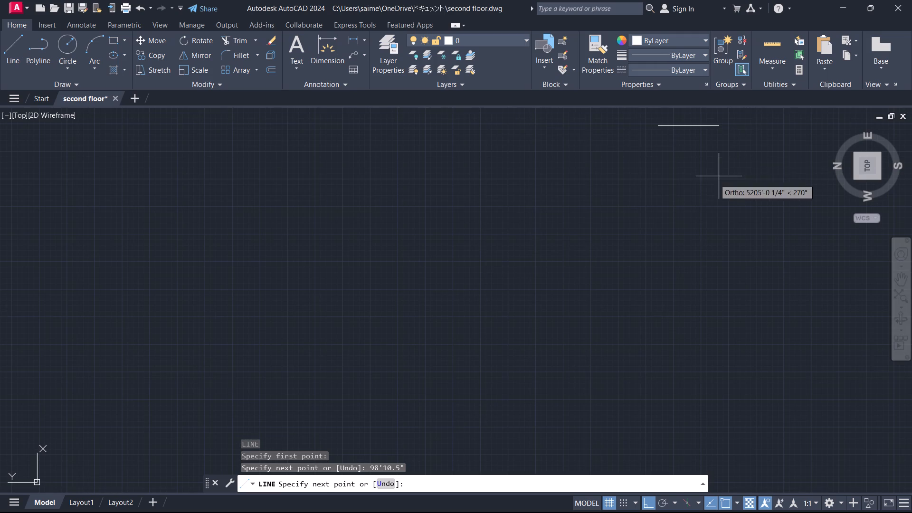
scroll(639, 125, up, 4)
middle_drag(681, 164, 379, 248)
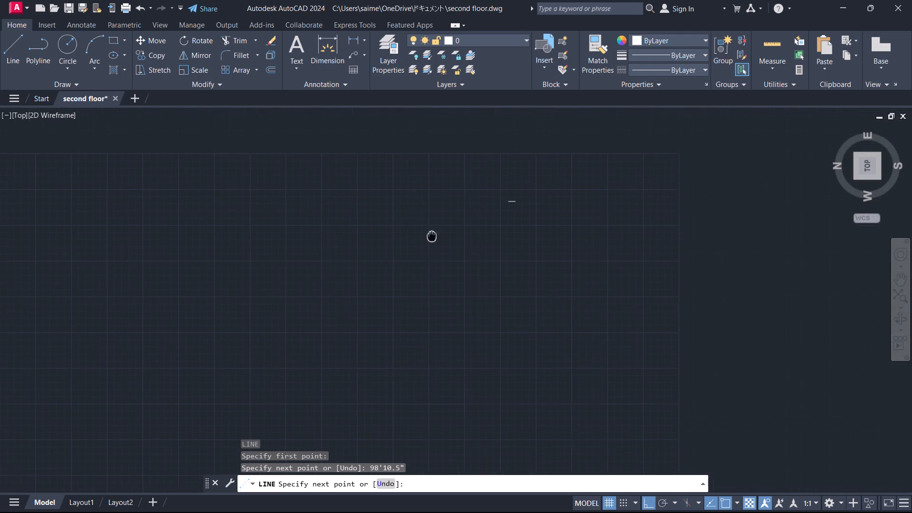
middle_drag(379, 248, 355, 260)
scroll(430, 197, up, 2)
scroll(441, 251, up, 6)
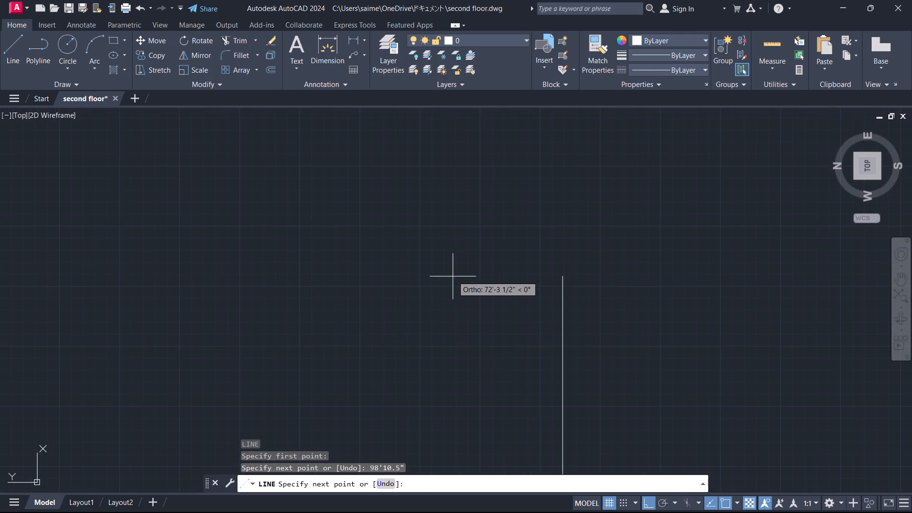
scroll(465, 270, down, 1)
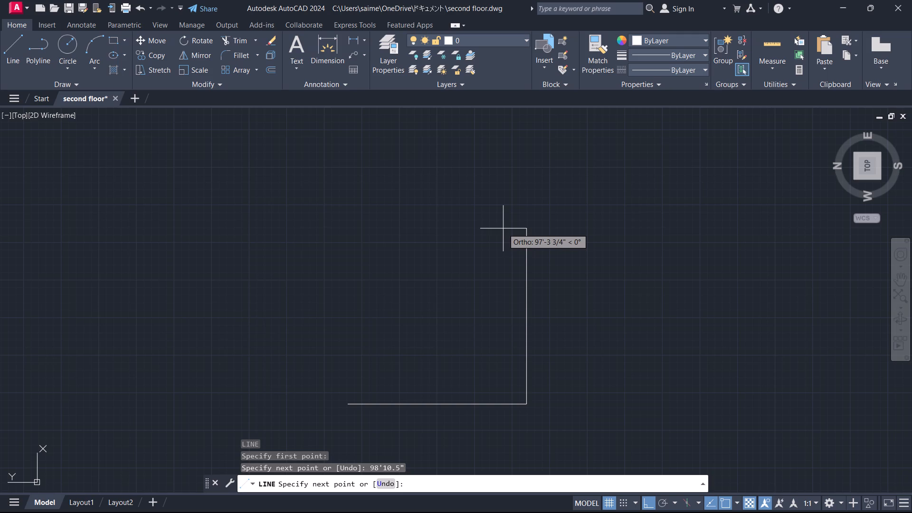
text(88'5")
key(Return)
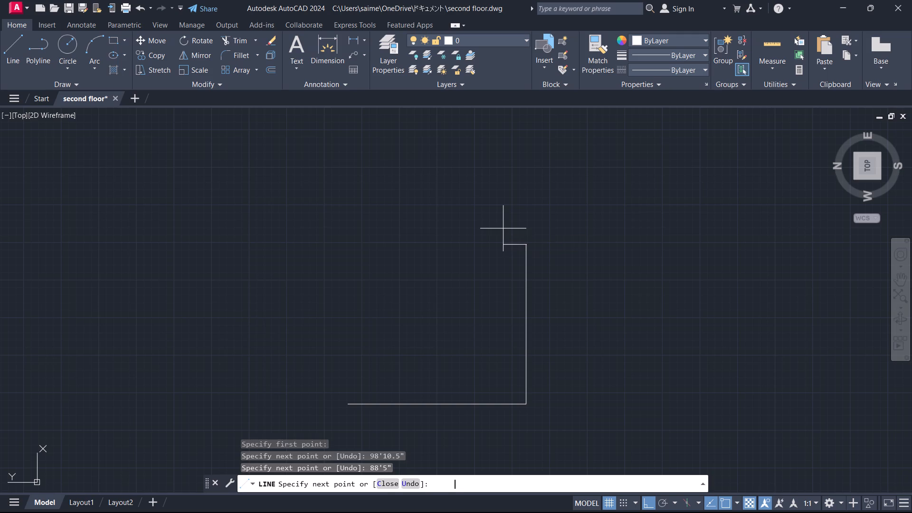
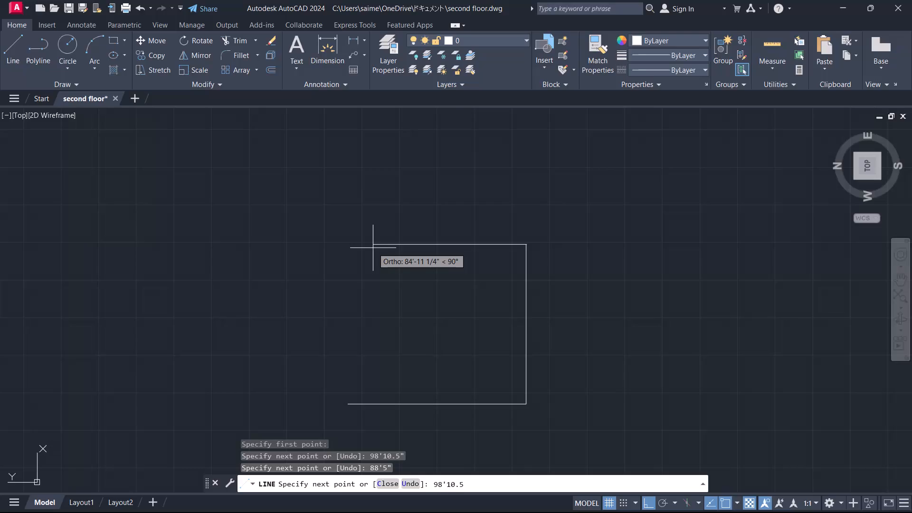
Finish the outline with a 98'10.5" segment toward the north and a closing segment back to the starting point.
key(Return)
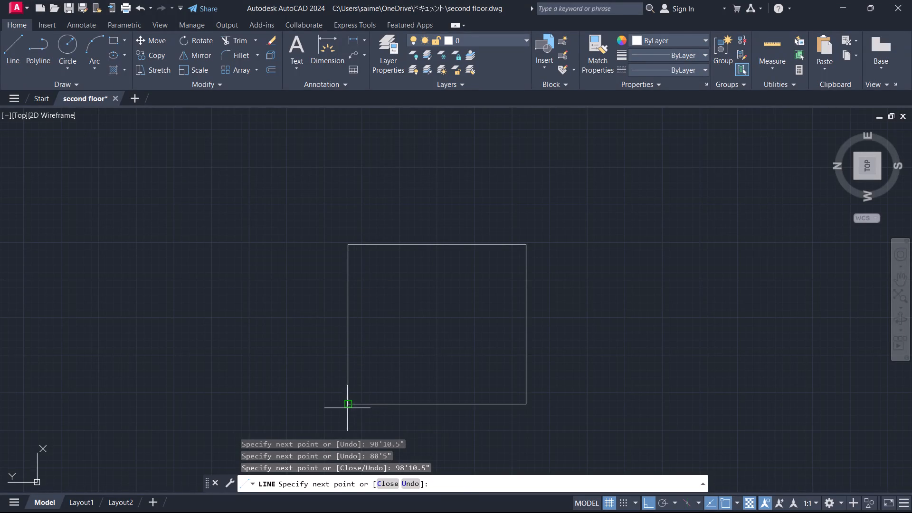
click(348, 405)
key(Escape)
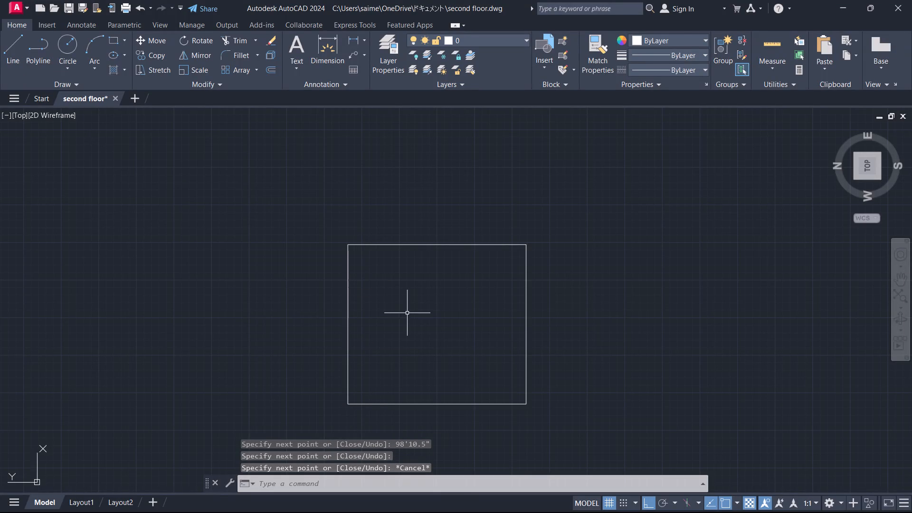
Offset all four sides of the rectangular outline 5' toward the inside.
middle_drag(404, 332, 431, 281)
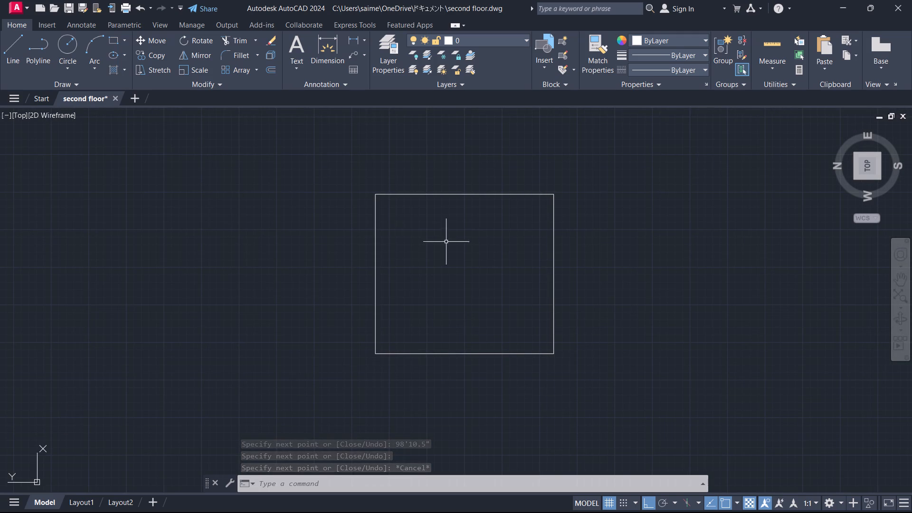
scroll(466, 276, up, 1)
middle_drag(459, 282, 452, 310)
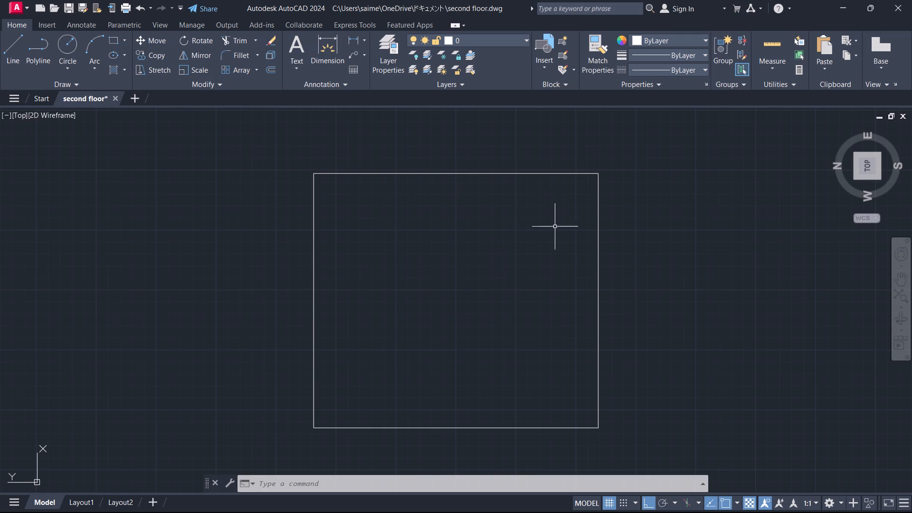
middle_drag(488, 314, 490, 314)
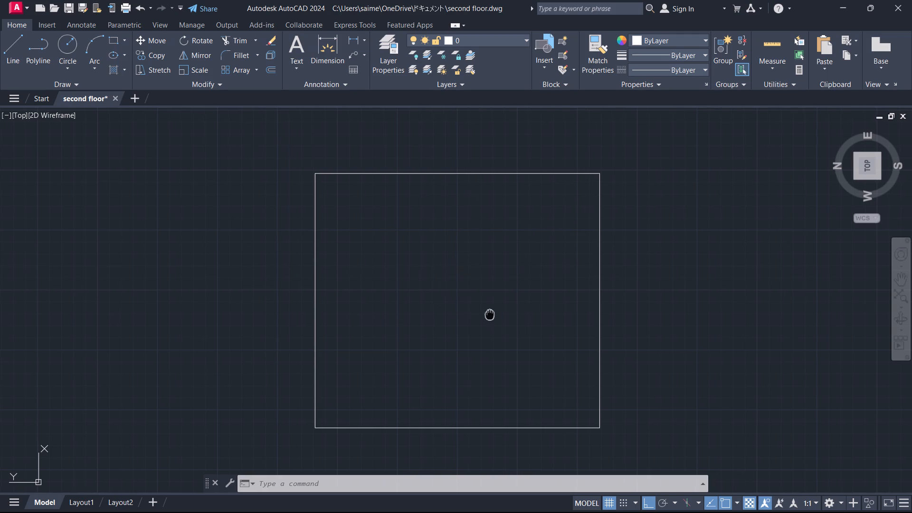
middle_drag(490, 314, 497, 299)
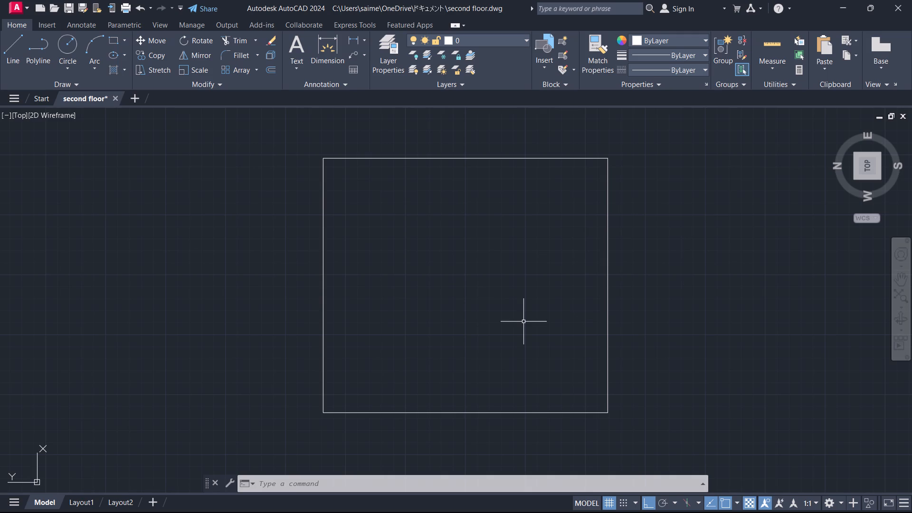
key(o)
key(Return)
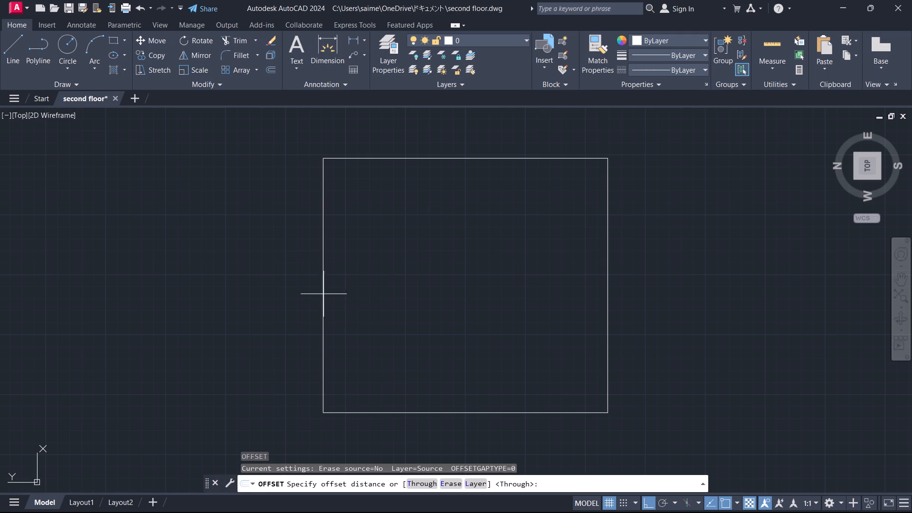
click(323, 291)
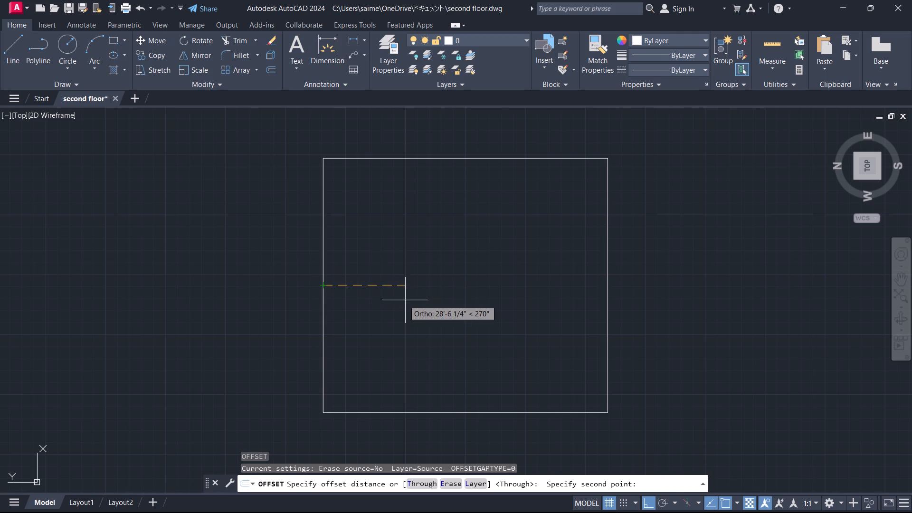
text(5')
key(Return)
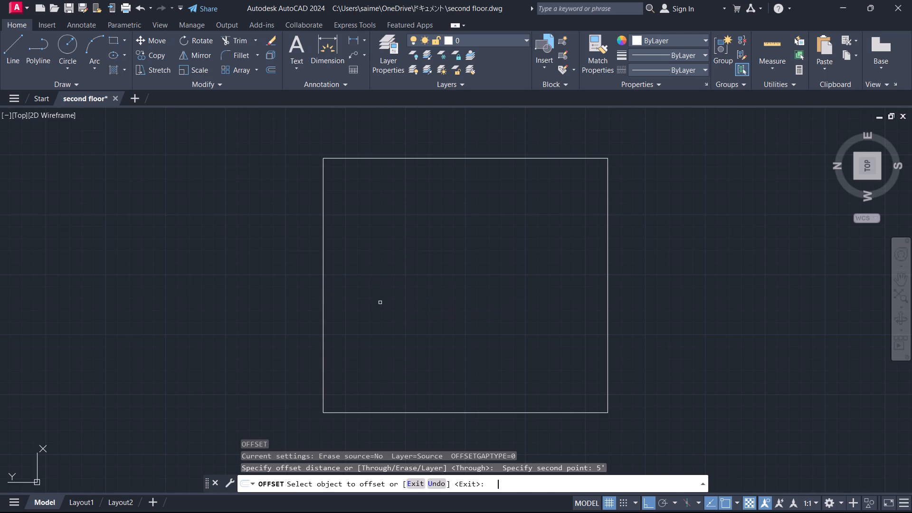
click(323, 321)
drag(437, 329, 475, 291)
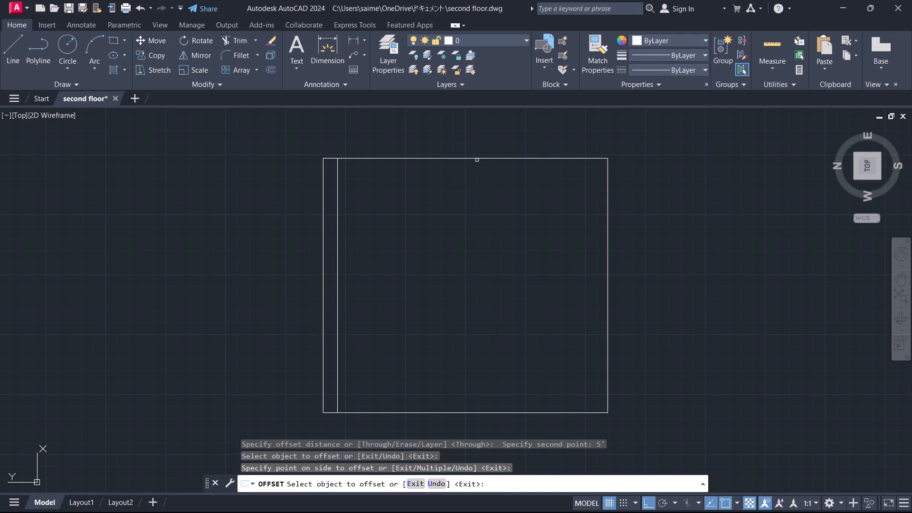
click(479, 158)
click(452, 227)
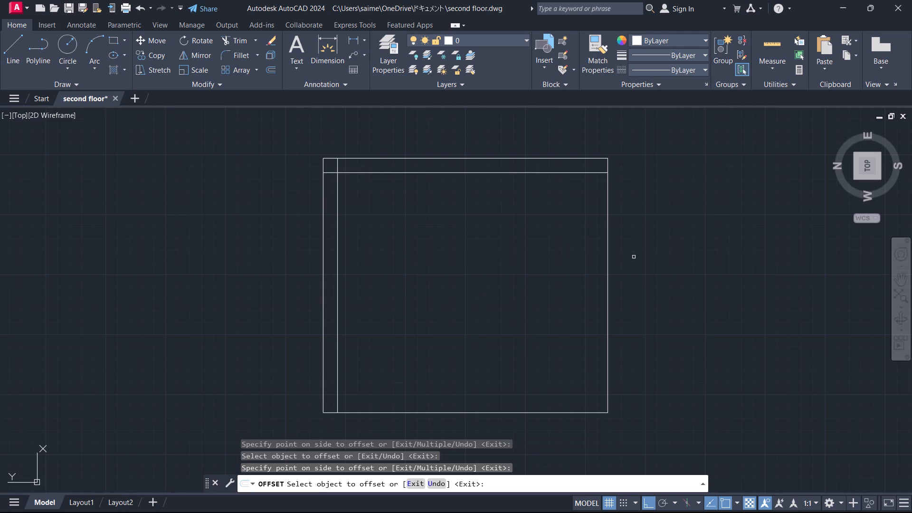
click(607, 264)
click(489, 276)
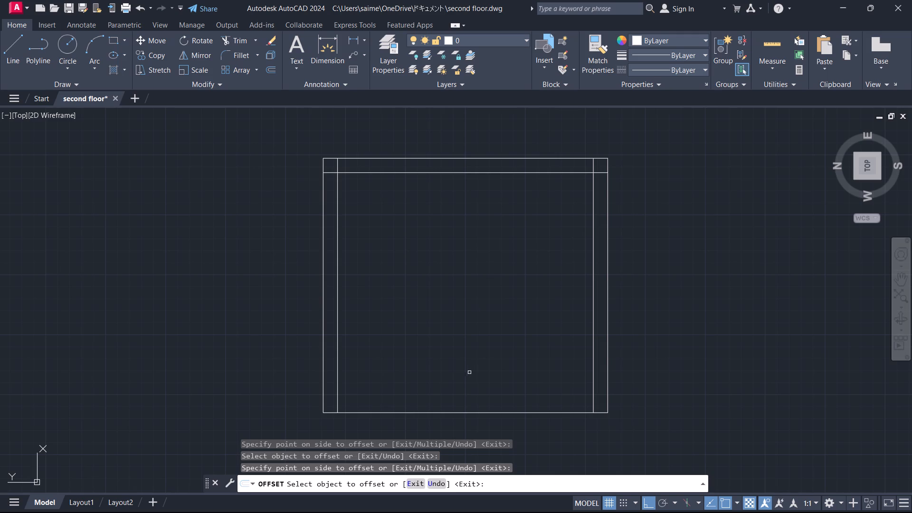
click(457, 412)
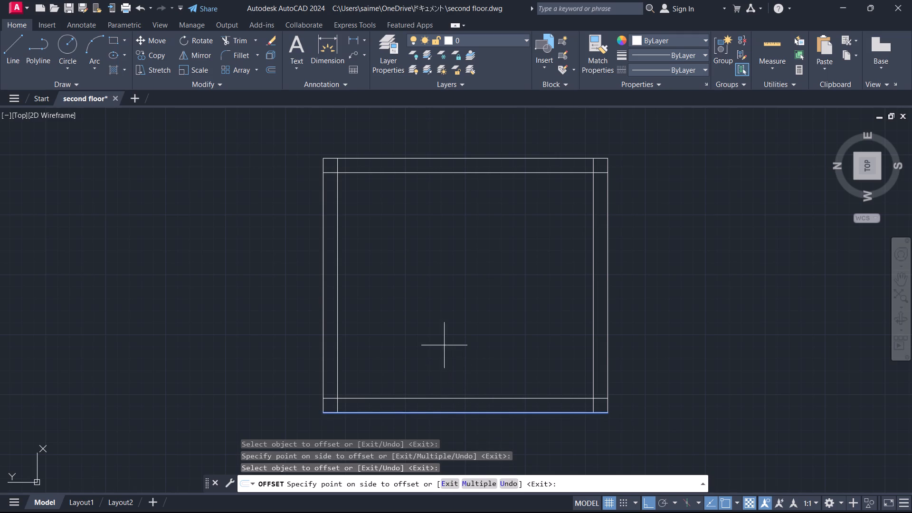
click(445, 334)
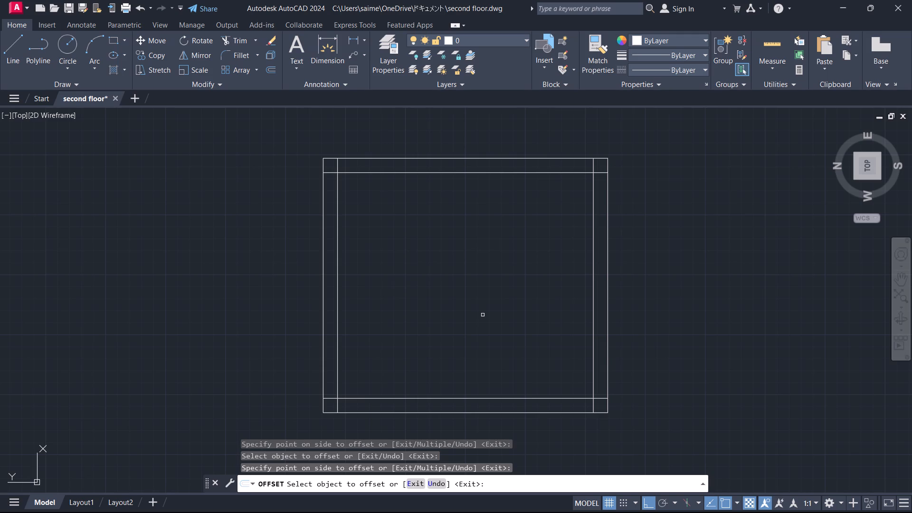
key(Escape)
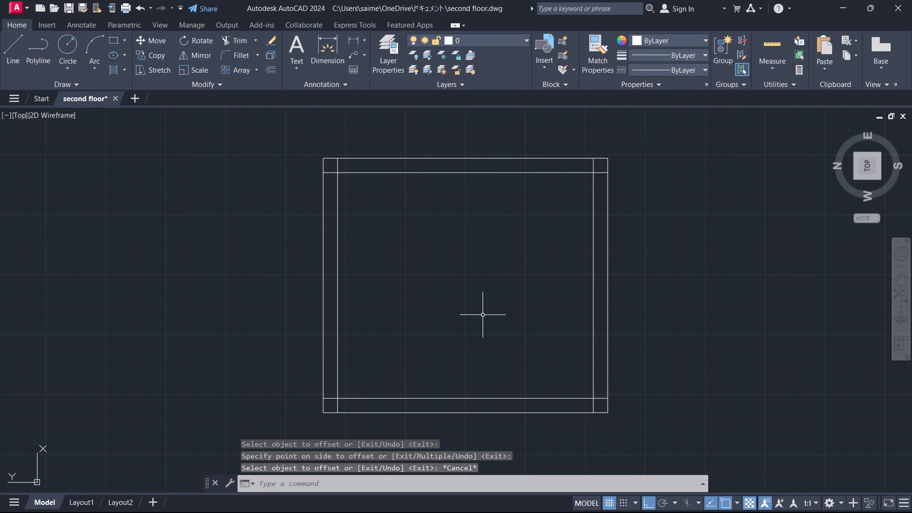
Trim the overhanging ends of the offset lines at the northeast and southeast corners of the inner rectangle.
text(tr)
key(Return)
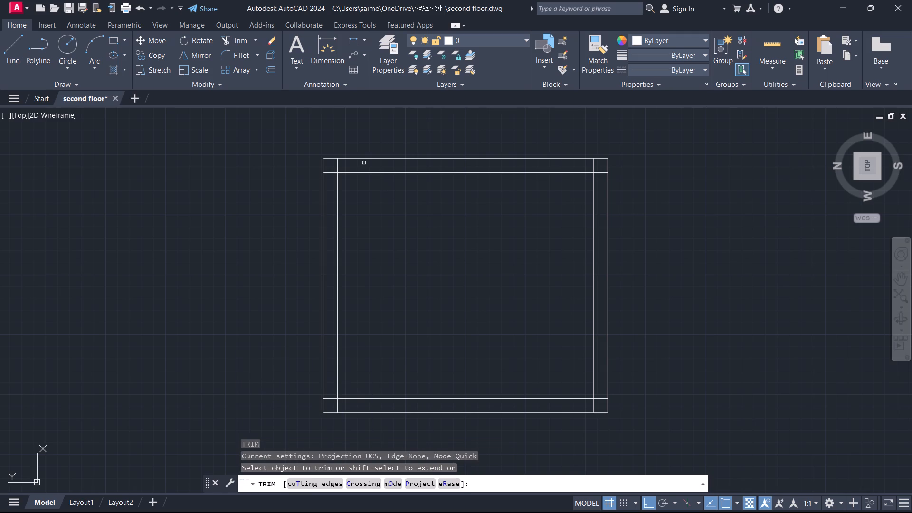
scroll(356, 159, up, 3)
click(322, 189)
click(236, 238)
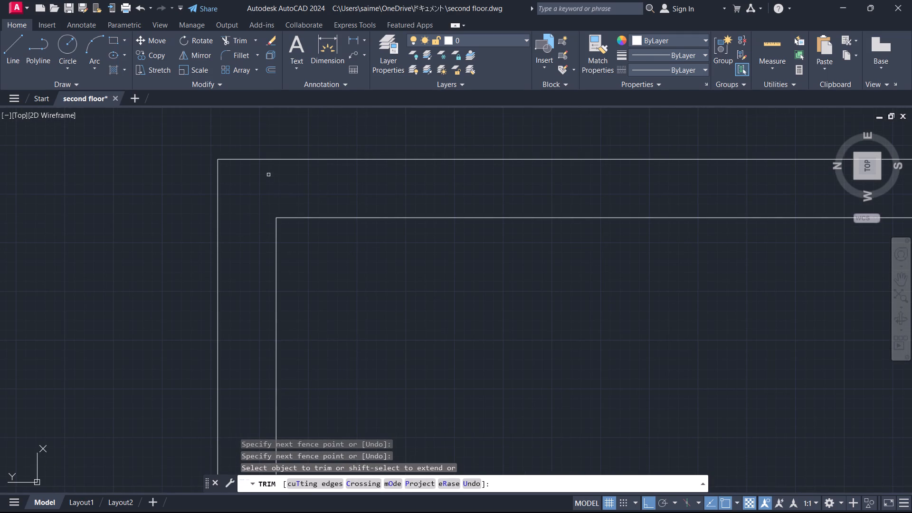
scroll(269, 129, down, 3)
scroll(551, 161, up, 4)
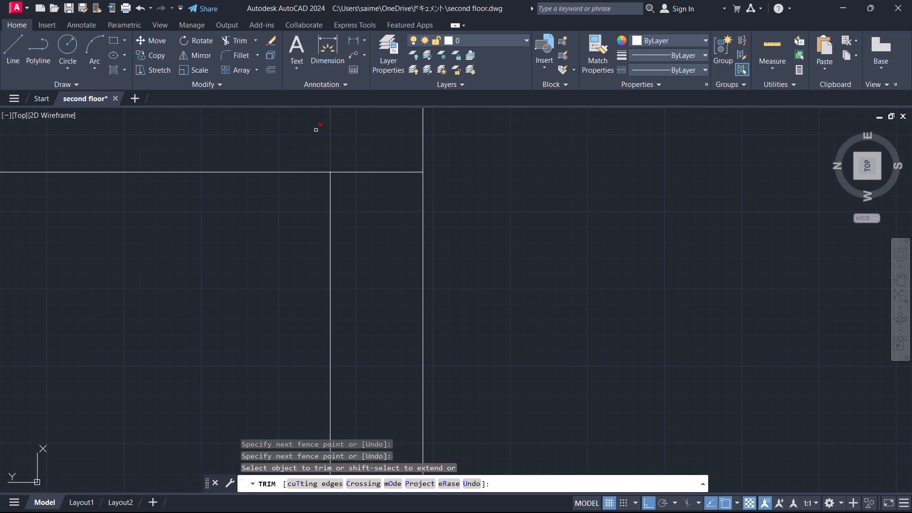
drag(290, 132, 312, 142)
drag(285, 112, 313, 140)
click(312, 128)
click(374, 205)
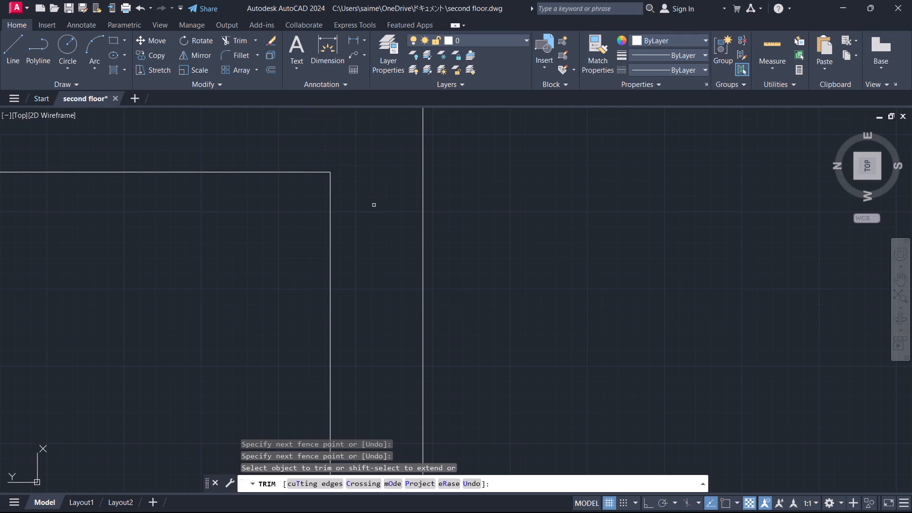
Trim the overhanging ends of the offset lines at the southwest and northwest corners of the inner rectangle.
scroll(616, 143, down, 4)
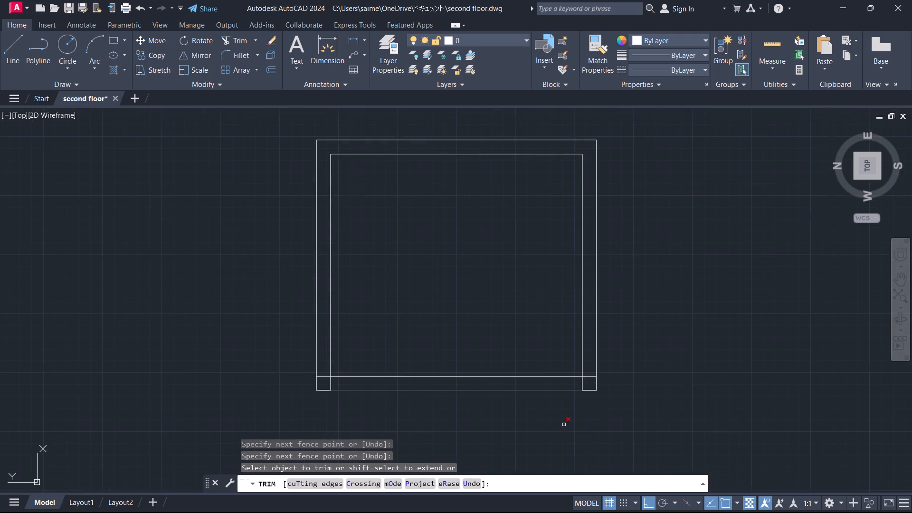
scroll(564, 425, up, 3)
click(661, 201)
click(607, 277)
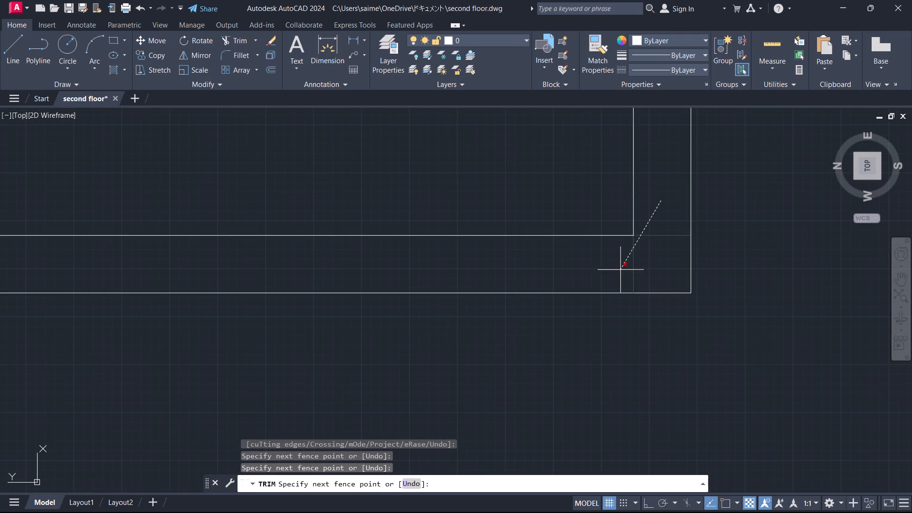
middle_drag(192, 272, 441, 296)
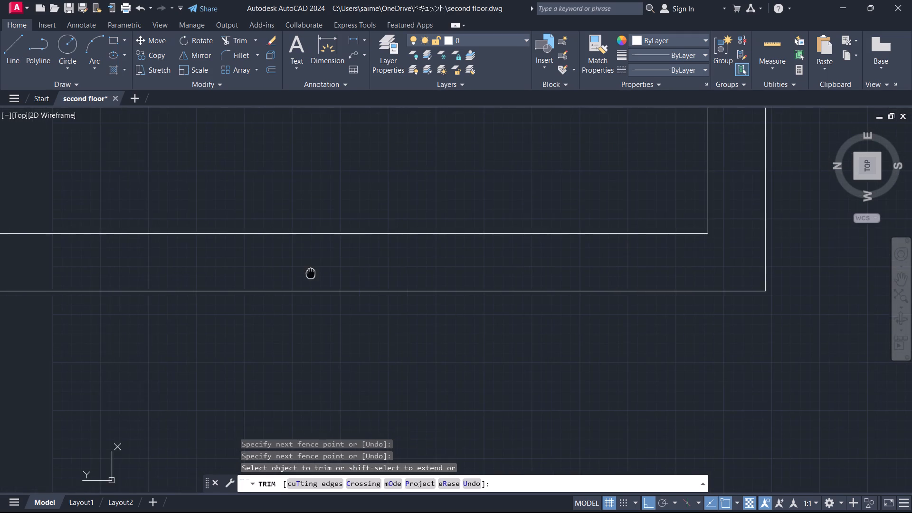
middle_drag(441, 296, 814, 339)
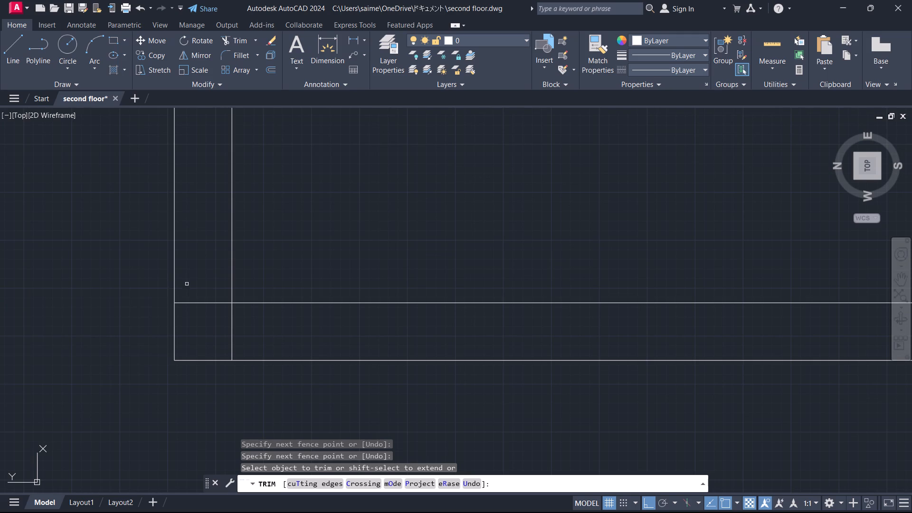
click(187, 284)
click(278, 351)
key(Escape)
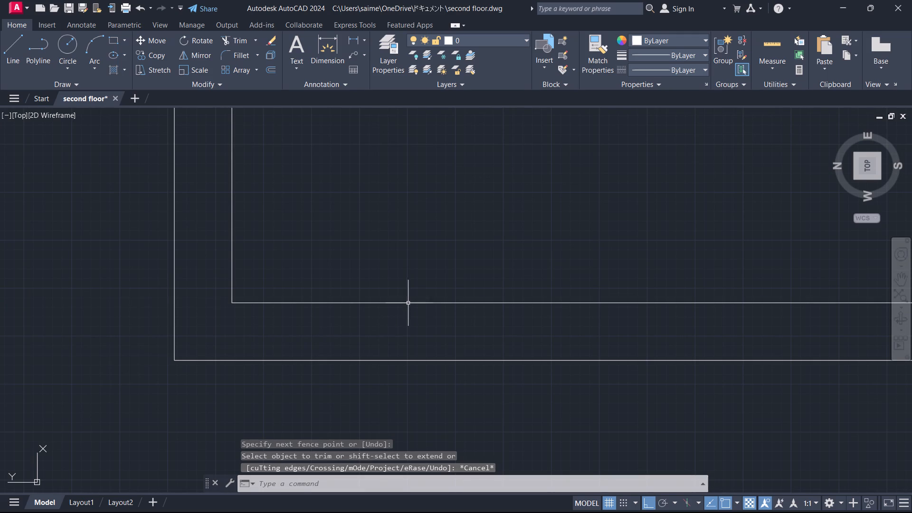
Offset all four sides of the inner rectangle 6" toward the inside.
scroll(408, 302, down, 1)
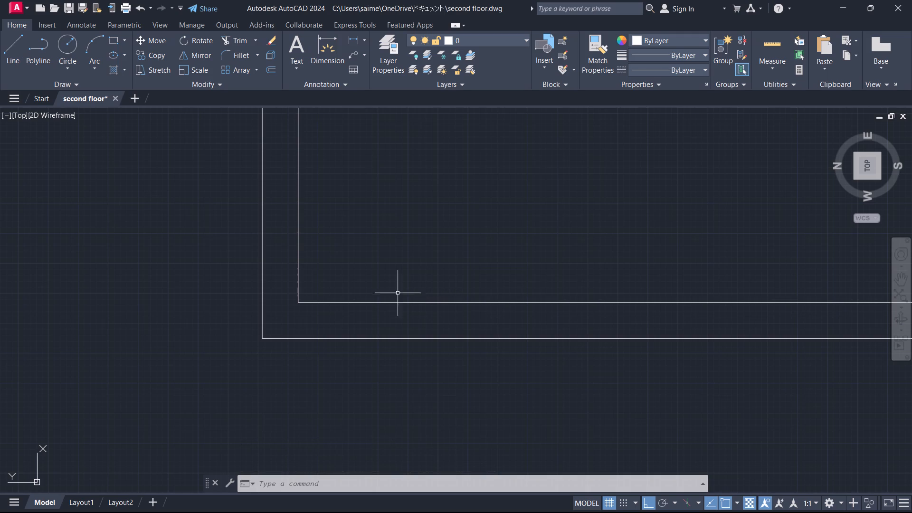
scroll(338, 273, down, 1)
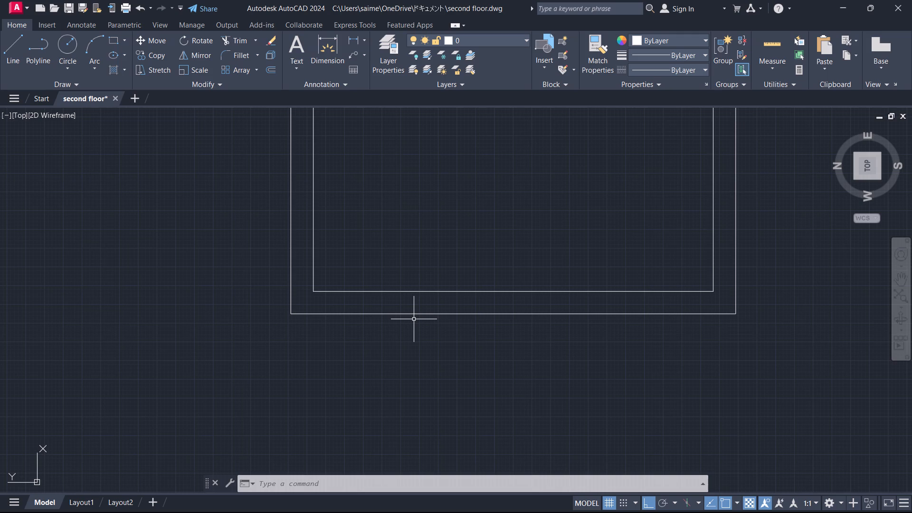
middle_drag(484, 164, 481, 307)
scroll(491, 300, down, 1)
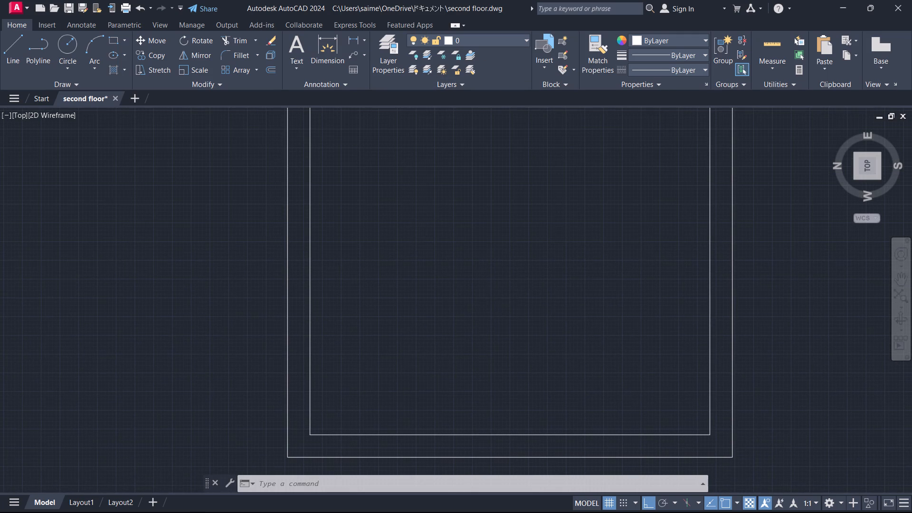
middle_drag(491, 300, 439, 298)
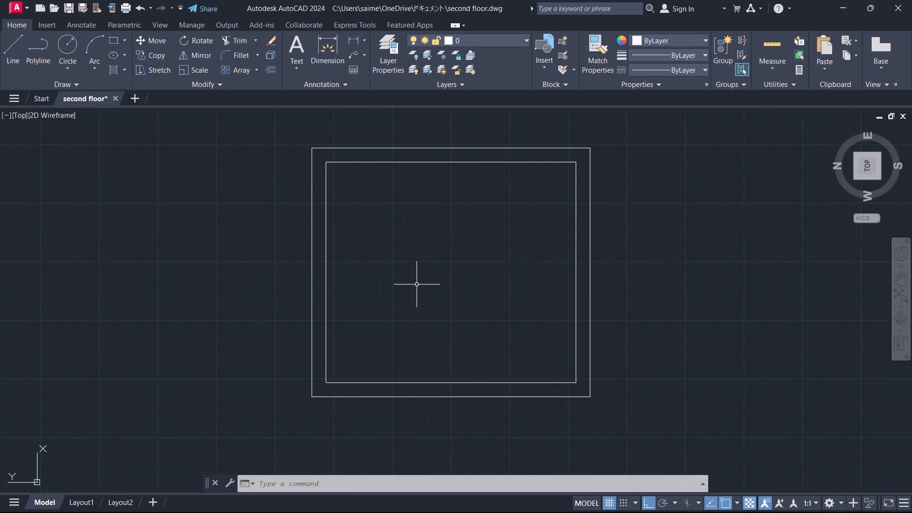
scroll(408, 262, up, 1)
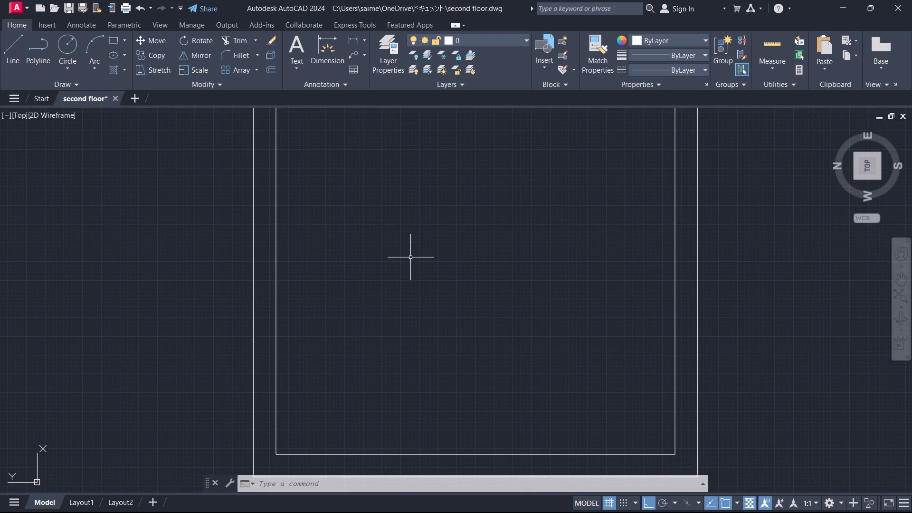
middle_drag(411, 257, 424, 284)
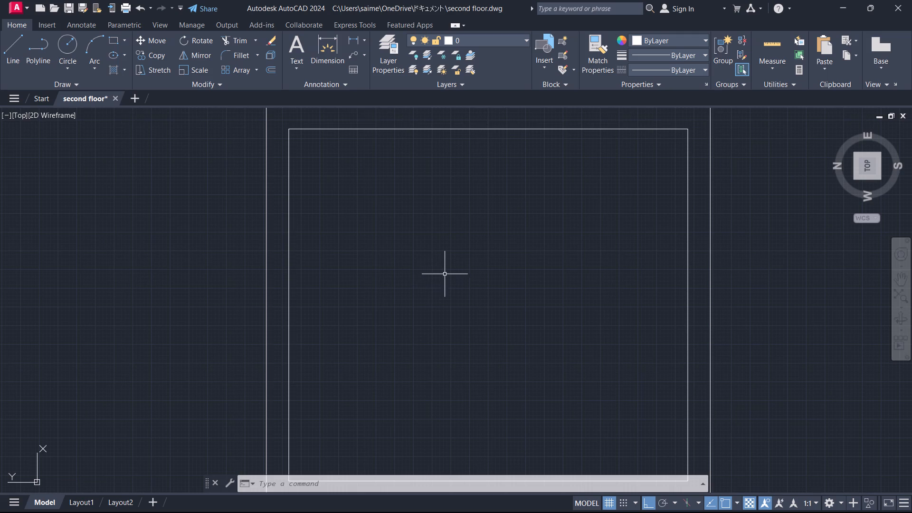
key(Escape)
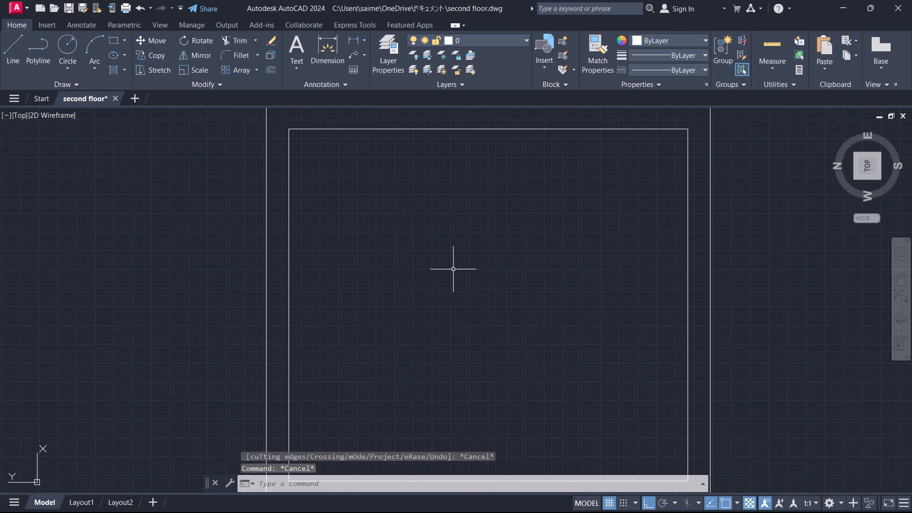
key(o)
key(Return)
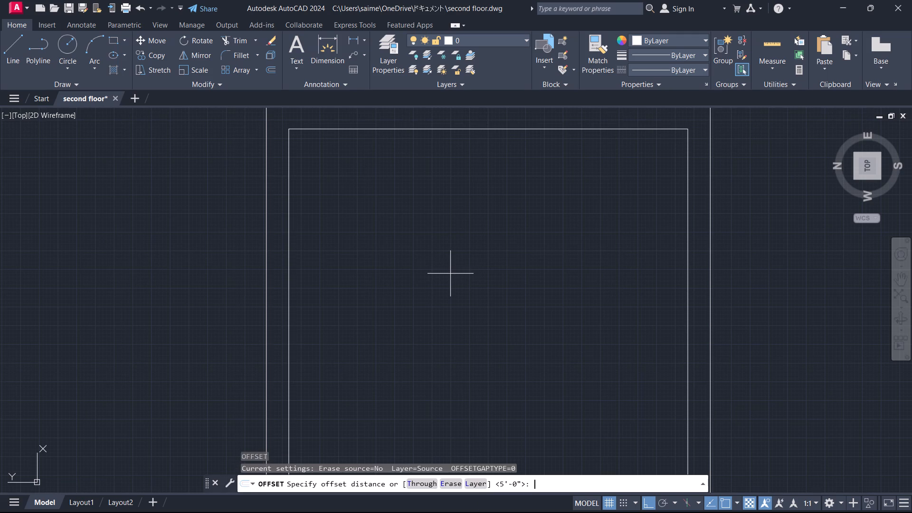
drag(284, 294, 305, 291)
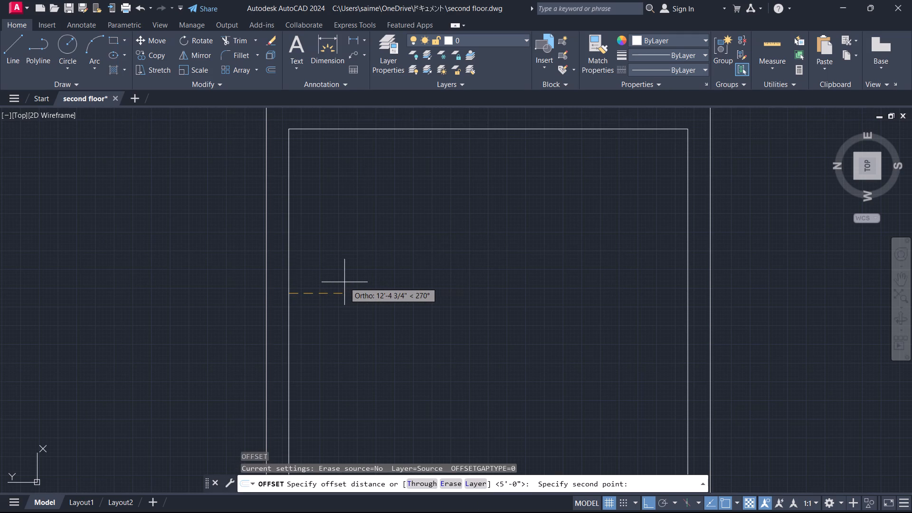
text(6")
key(Return)
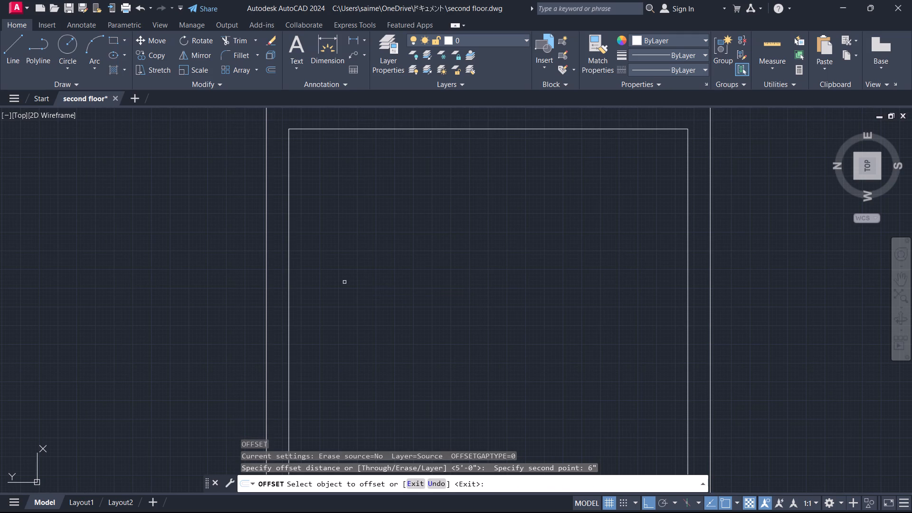
drag(290, 269, 294, 269)
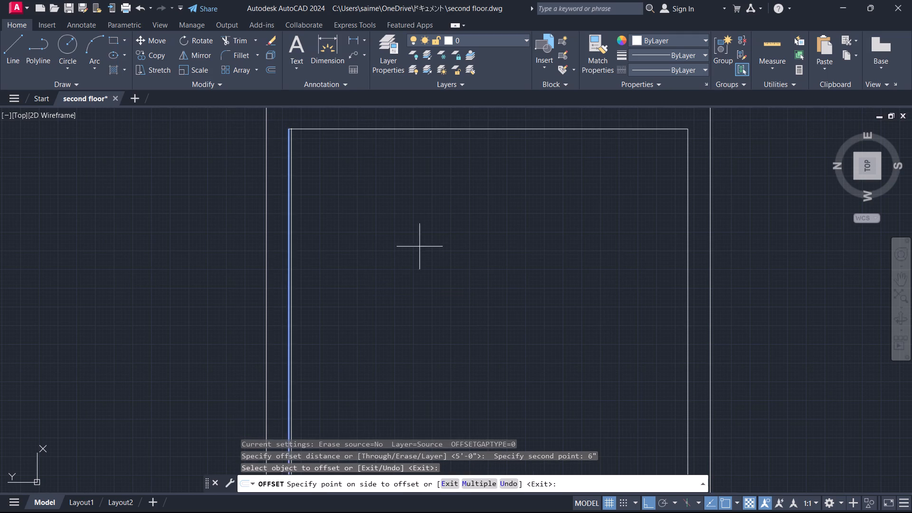
drag(430, 241, 434, 237)
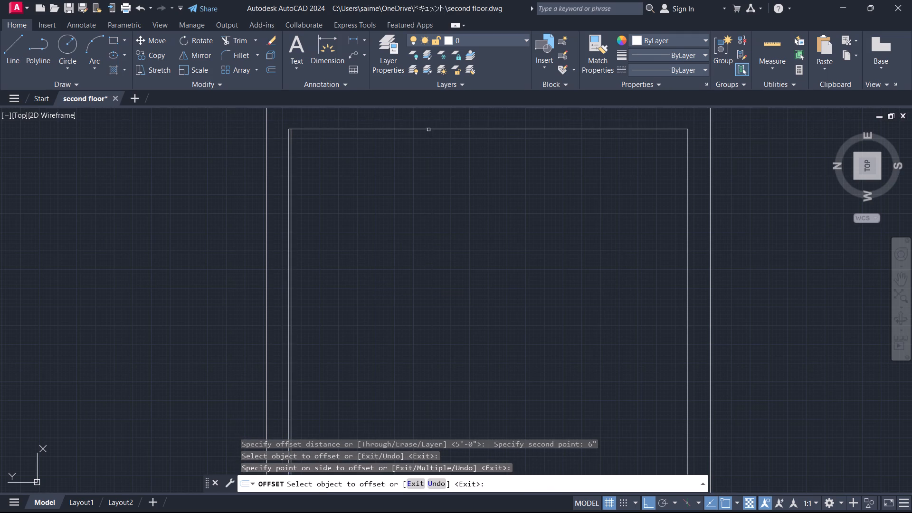
click(428, 130)
click(427, 179)
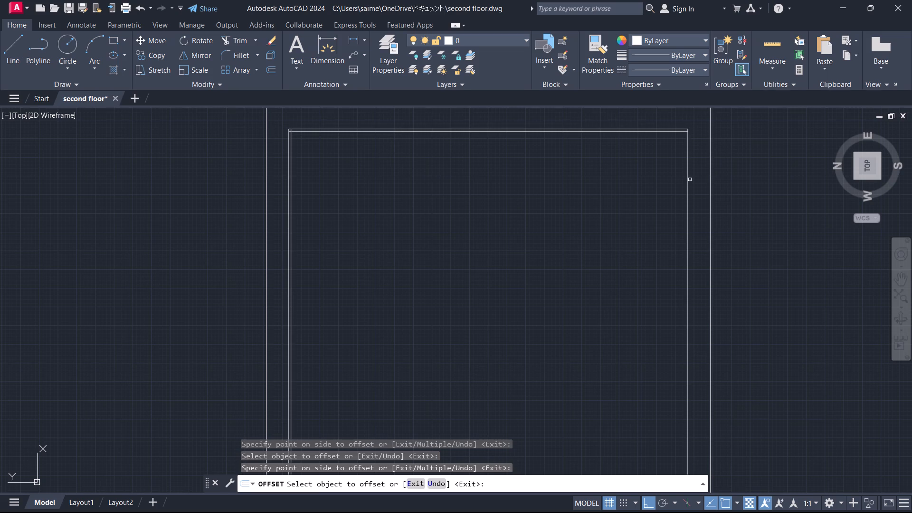
click(689, 181)
click(531, 218)
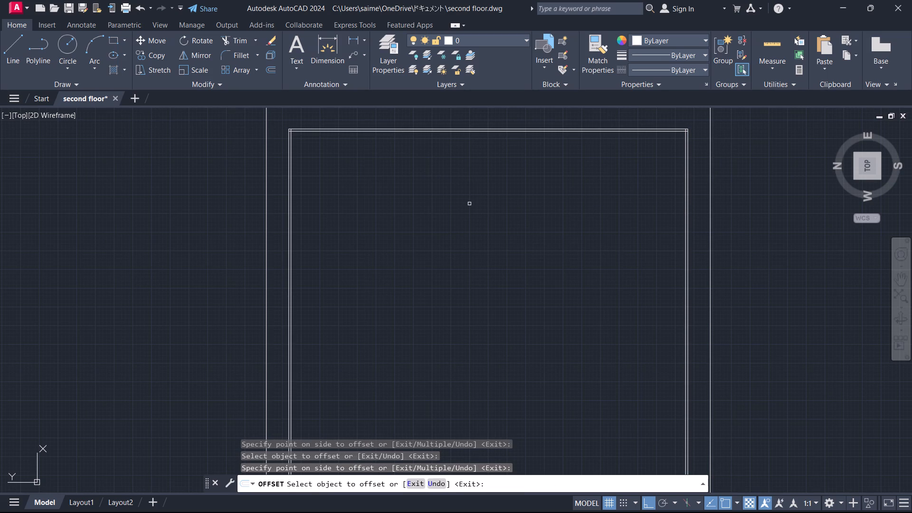
scroll(482, 194, down, 1)
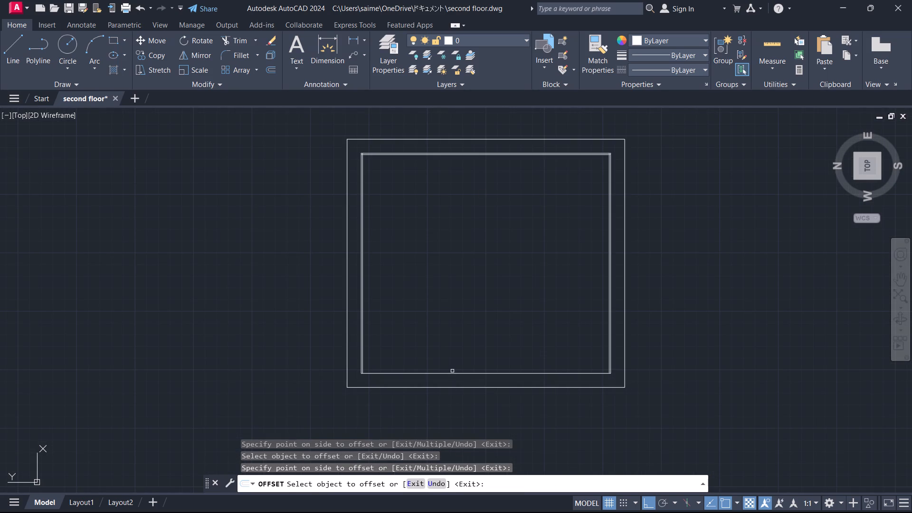
drag(446, 373, 449, 360)
click(442, 342)
Trim the overhanging ends of the 6" offset lines at the northwest corner of the inner rectangle.
scroll(356, 390, up, 2)
scroll(380, 343, up, 3)
scroll(334, 364, up, 1)
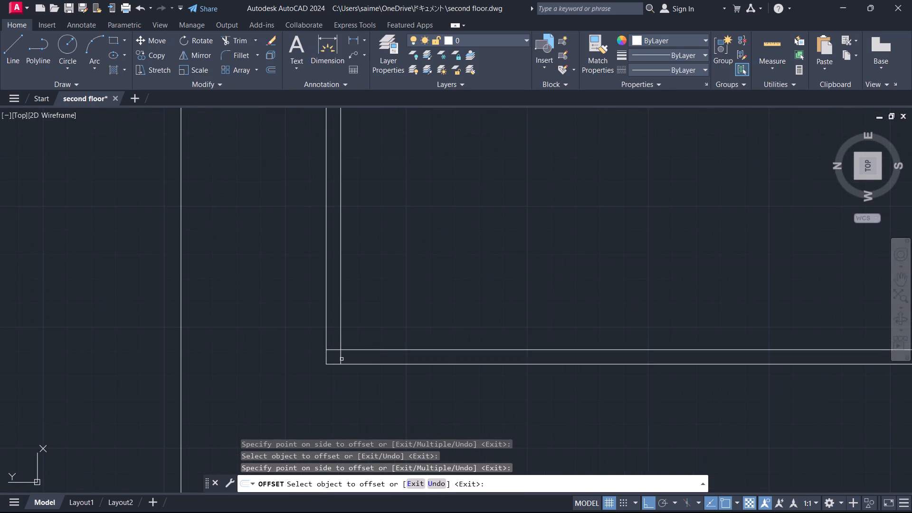
scroll(334, 364, up, 8)
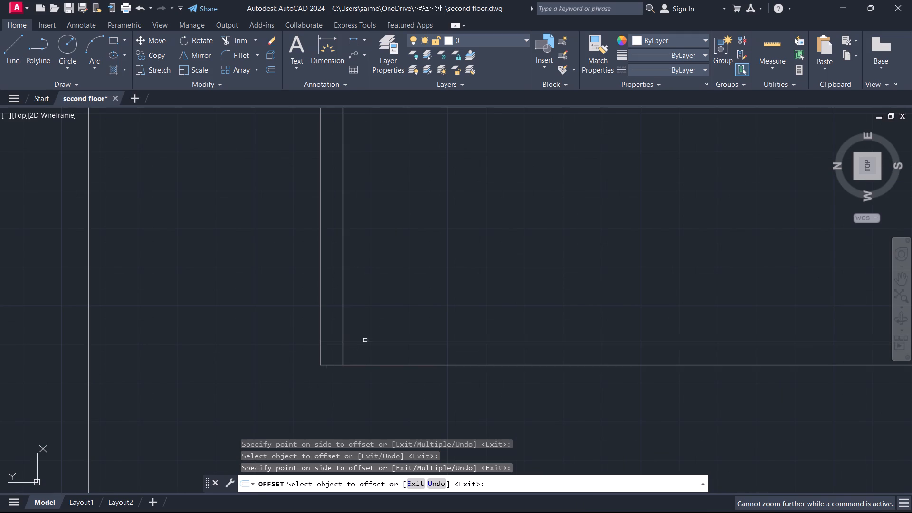
scroll(397, 316, up, 3)
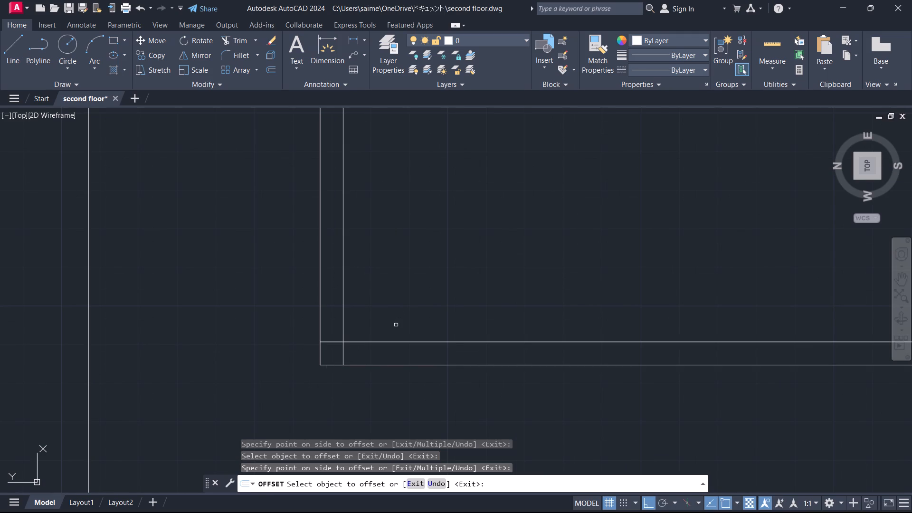
key(Escape)
text(tr)
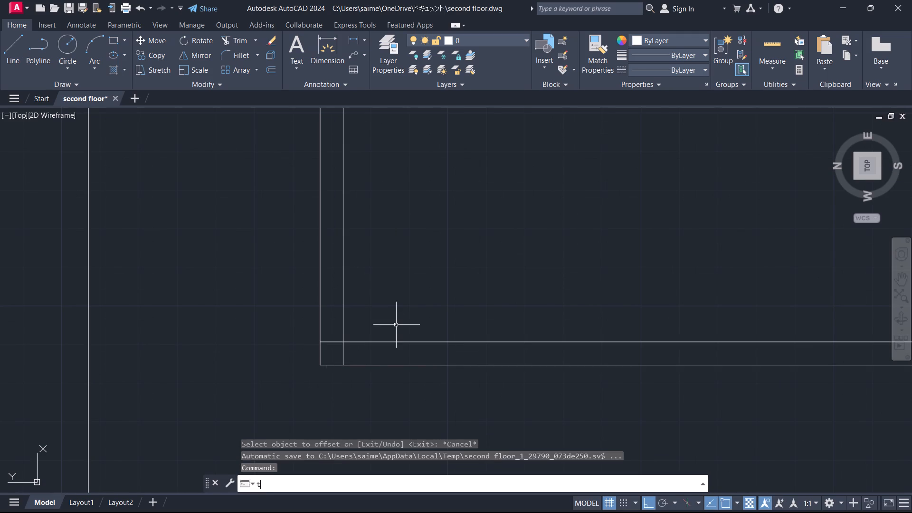
key(Return)
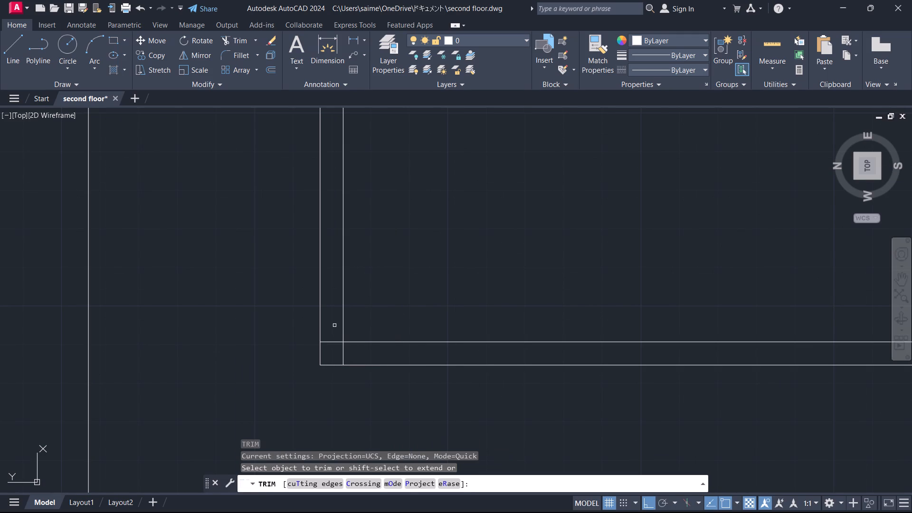
click(334, 325)
click(352, 360)
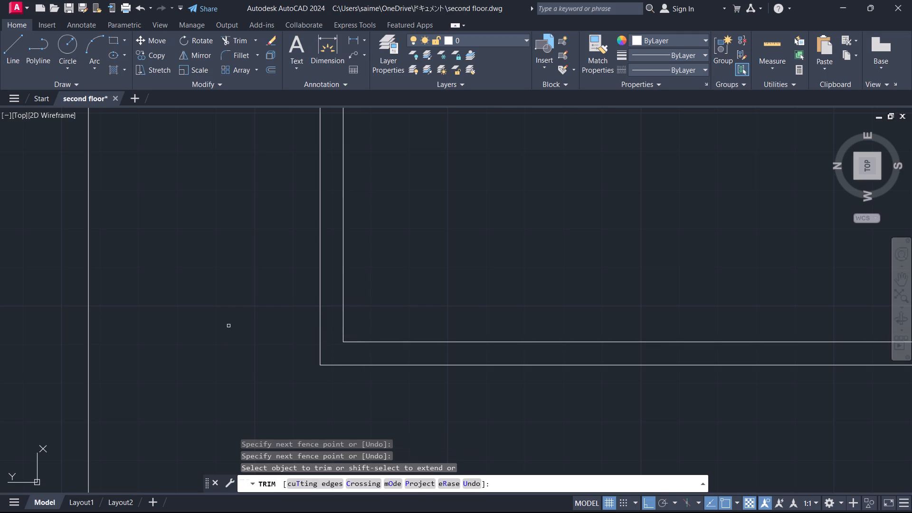
Trim the overhanging ends of the 6" offset lines at the southwest corner of the inner rectangle.
scroll(228, 325, down, 2)
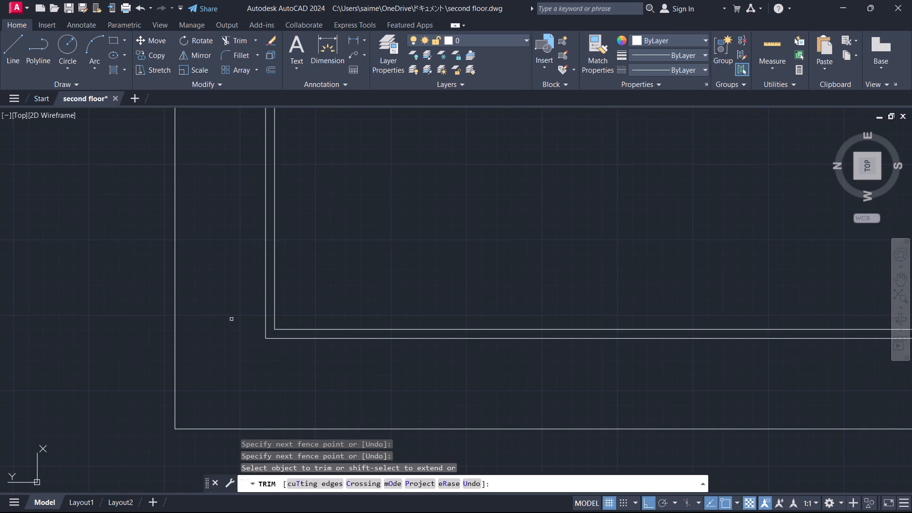
scroll(231, 319, down, 1)
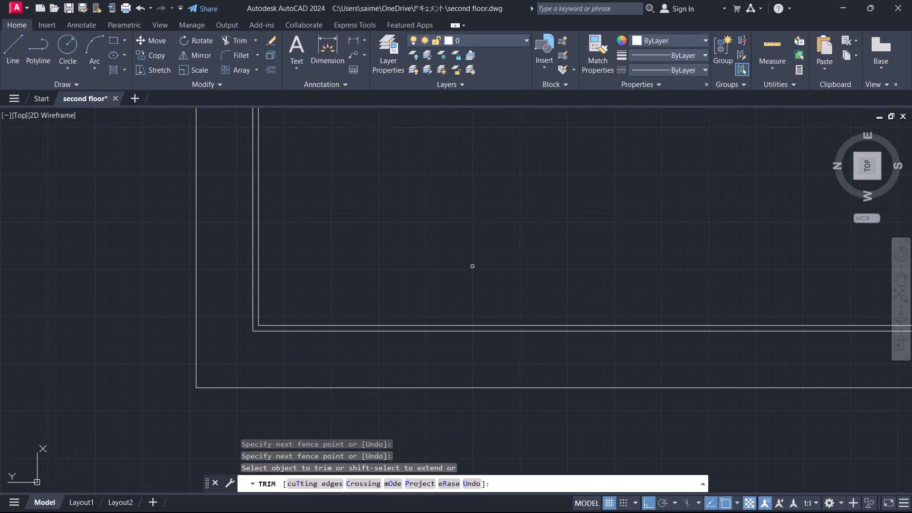
scroll(416, 250, down, 1)
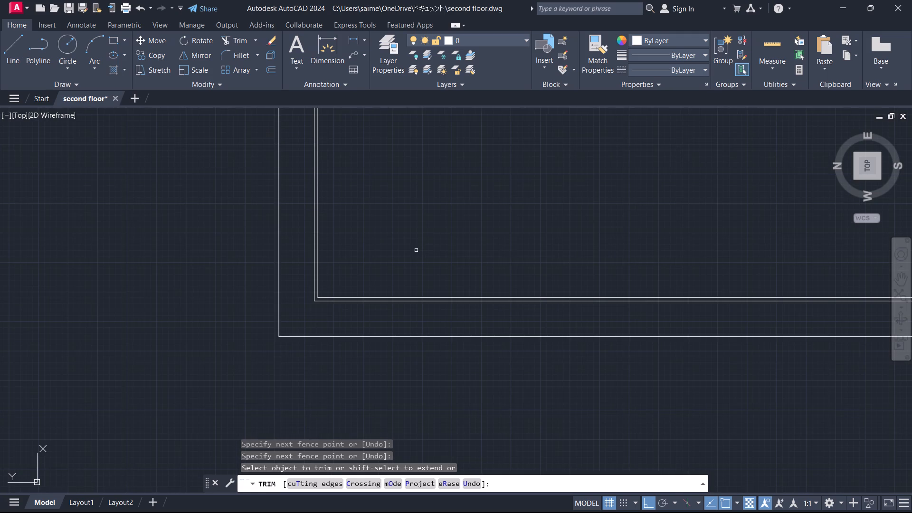
middle_drag(421, 247, 174, 326)
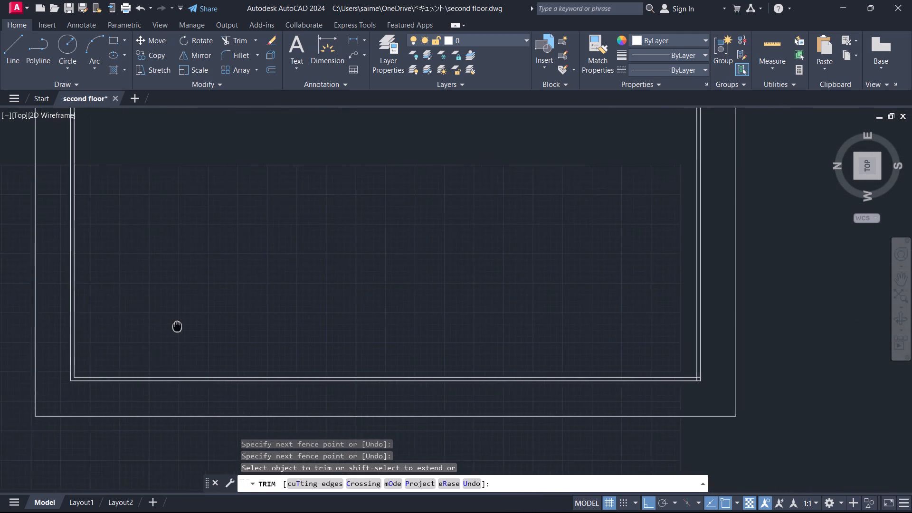
middle_drag(174, 326, 159, 321)
scroll(666, 380, up, 3)
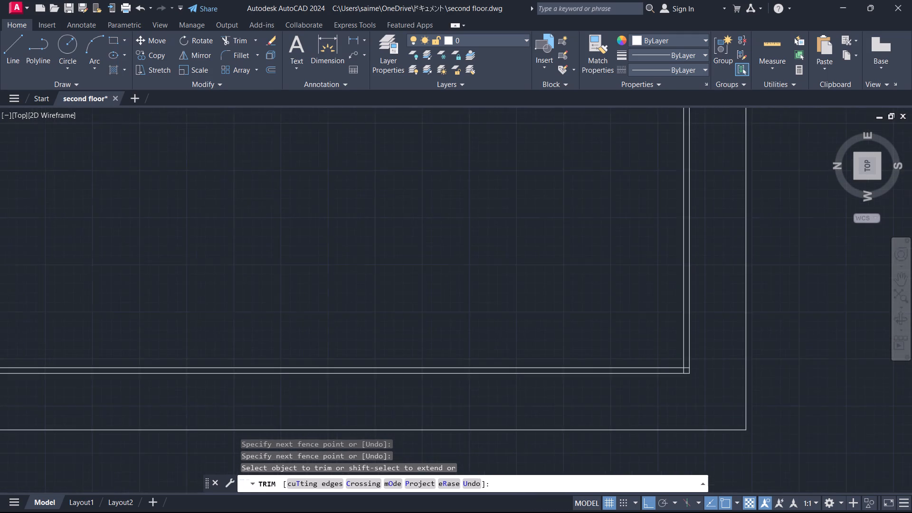
scroll(684, 361, up, 3)
click(719, 356)
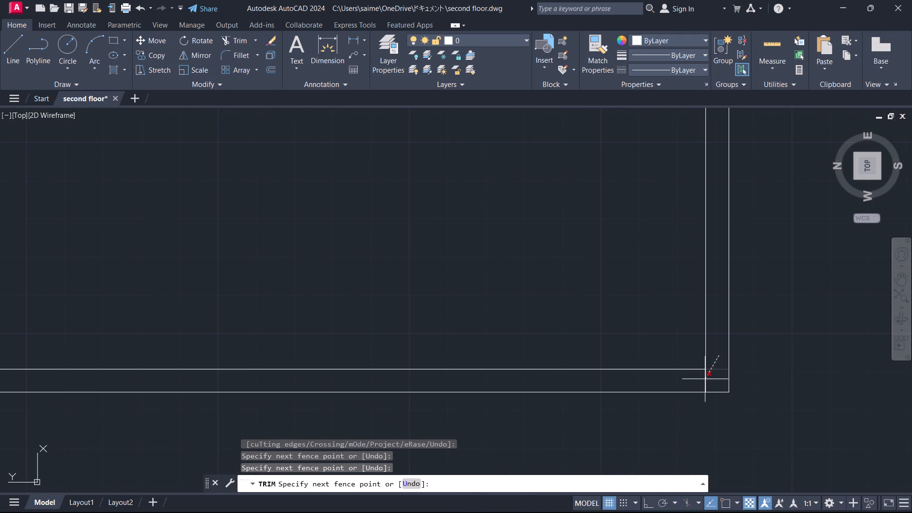
click(695, 388)
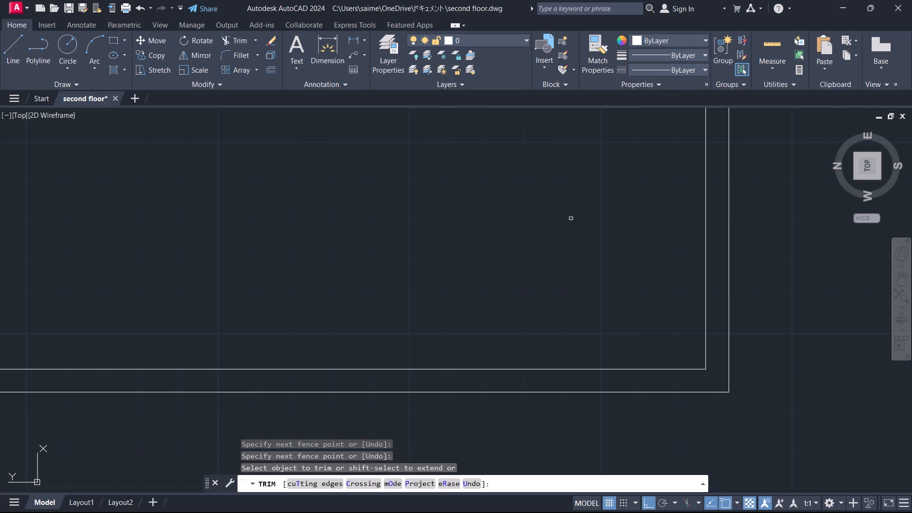
Trim the overhanging ends of the 6" offset lines at the northeast corner of the inner rectangle.
scroll(577, 235, down, 2)
middle_drag(577, 239, 754, 420)
scroll(740, 403, down, 2)
scroll(661, 348, down, 2)
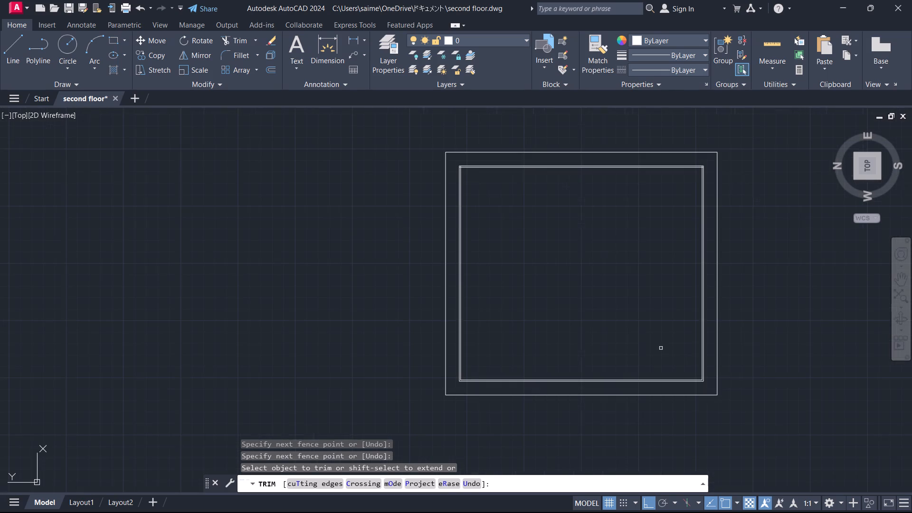
scroll(475, 173, up, 4)
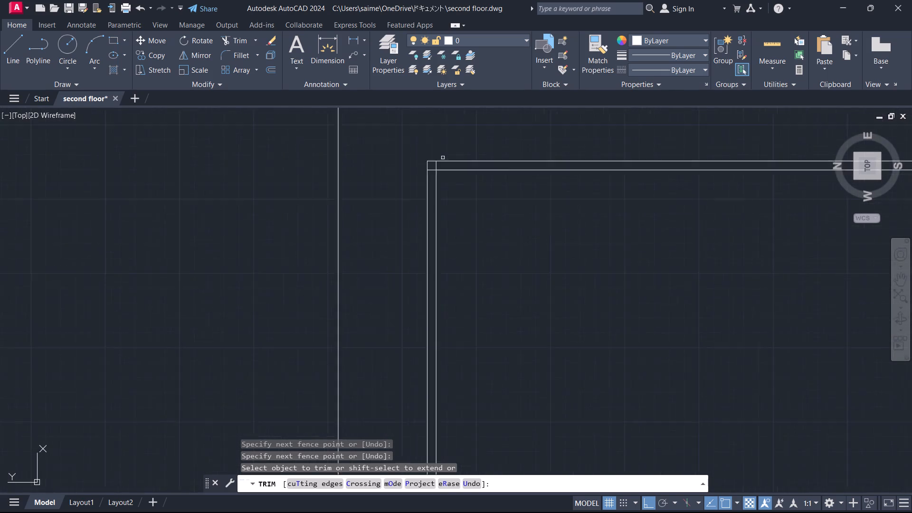
scroll(443, 158, up, 5)
click(432, 179)
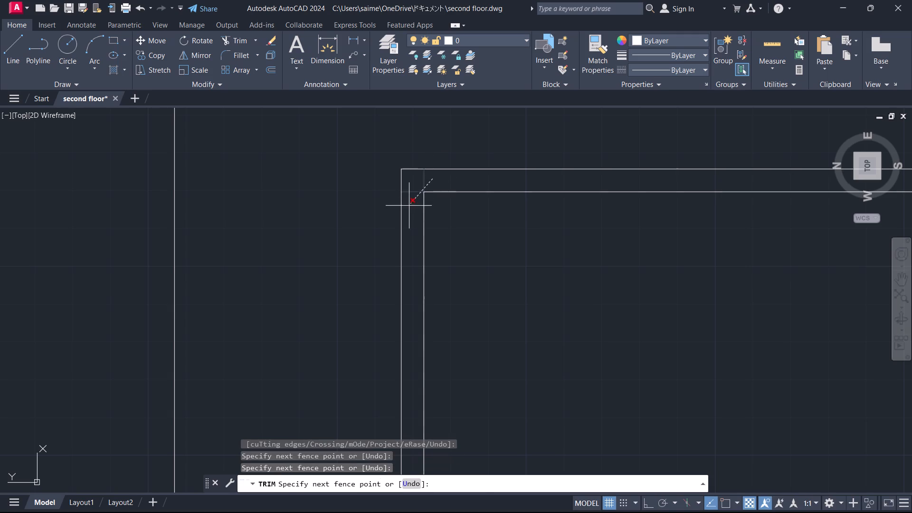
click(405, 208)
Trim the overhanging ends of the 6" offset lines at the southeast corner of the inner rectangle.
scroll(261, 224, down, 2)
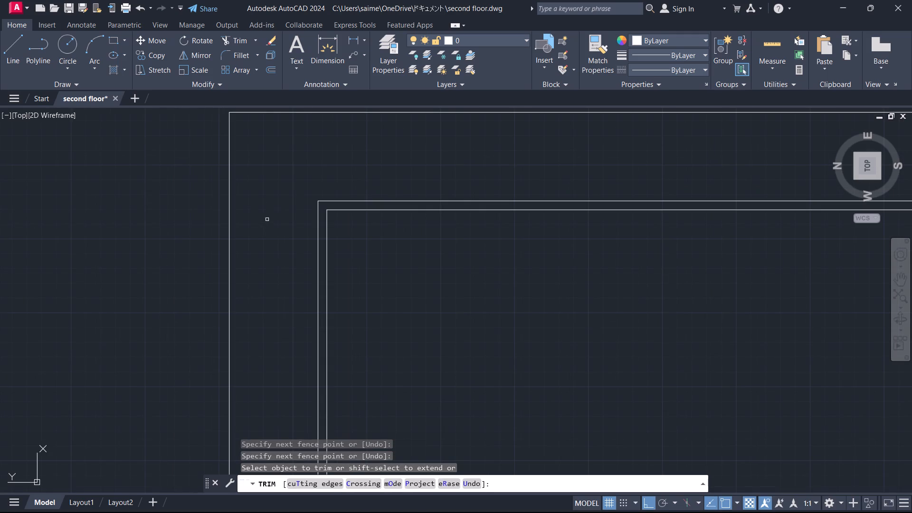
middle_drag(478, 267, 175, 234)
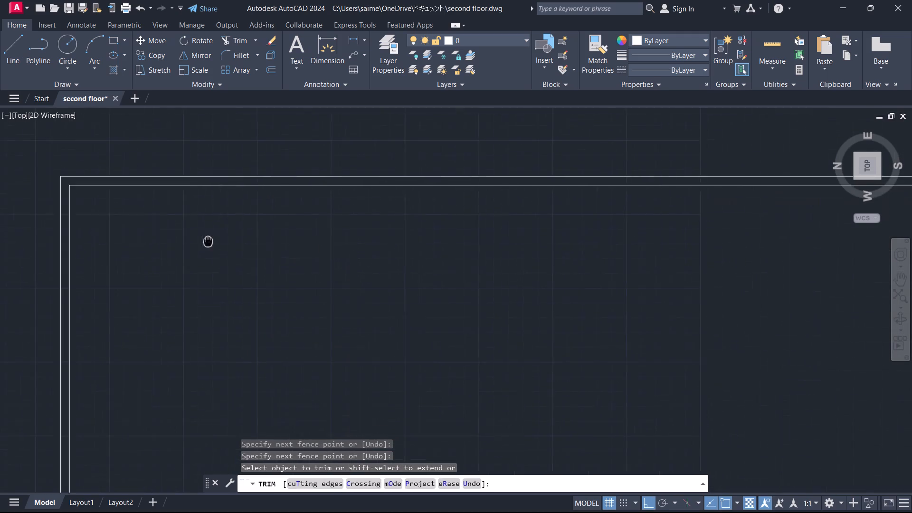
middle_drag(175, 234, 0, 254)
scroll(275, 238, down, 2)
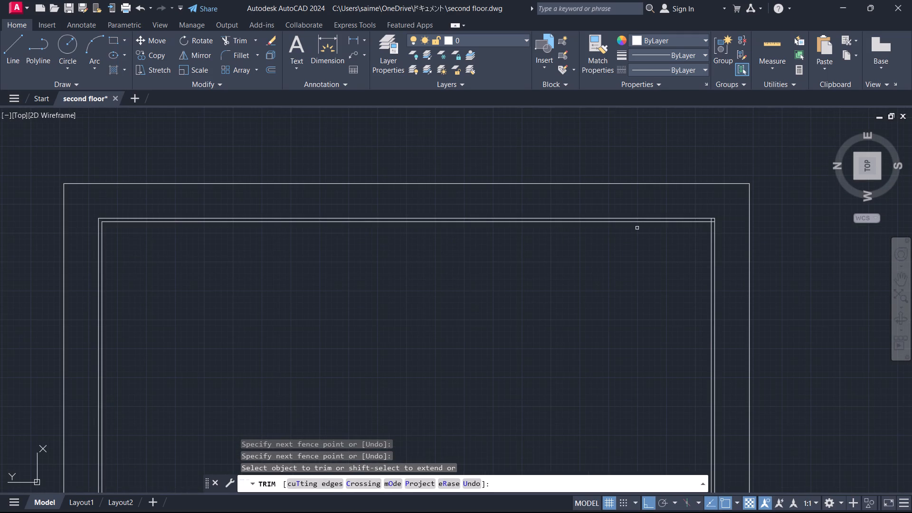
scroll(715, 198, up, 3)
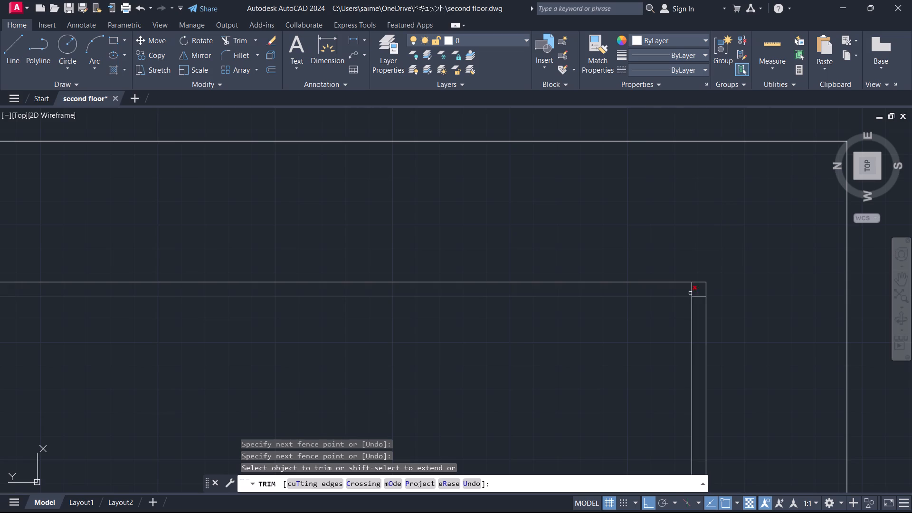
click(692, 289)
click(700, 295)
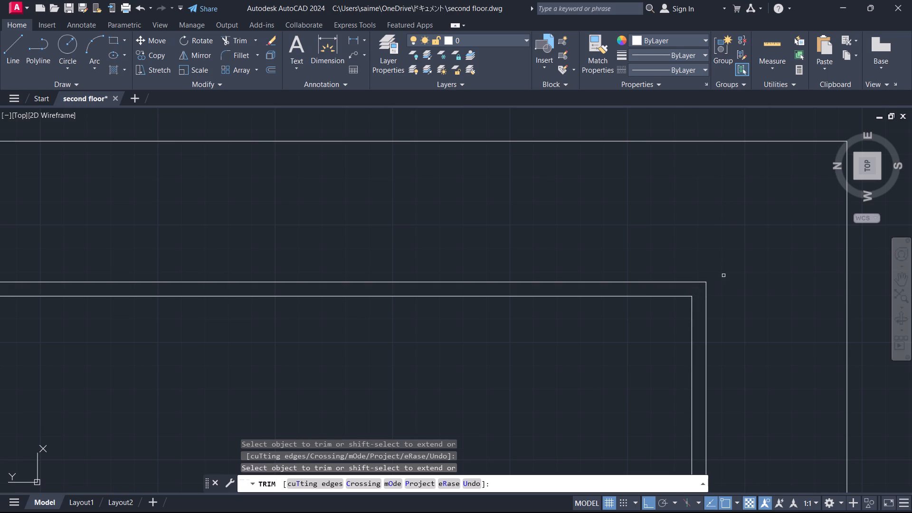
key(Escape)
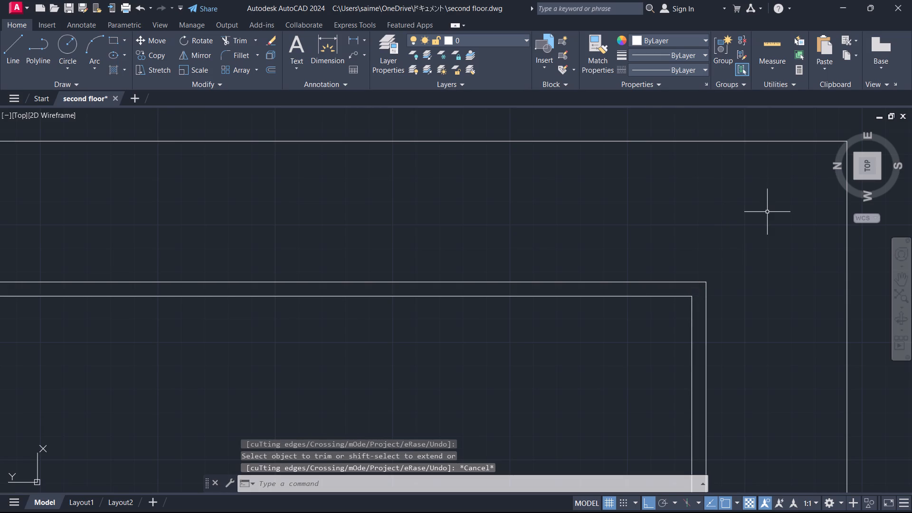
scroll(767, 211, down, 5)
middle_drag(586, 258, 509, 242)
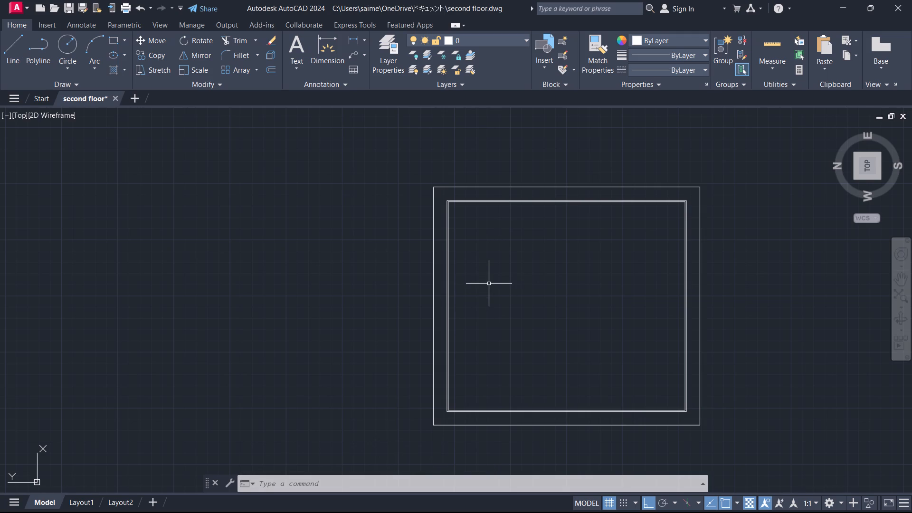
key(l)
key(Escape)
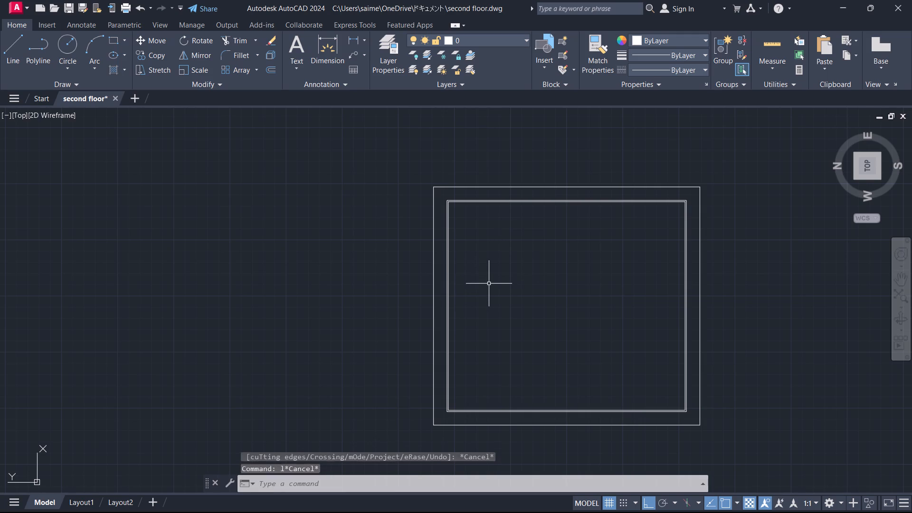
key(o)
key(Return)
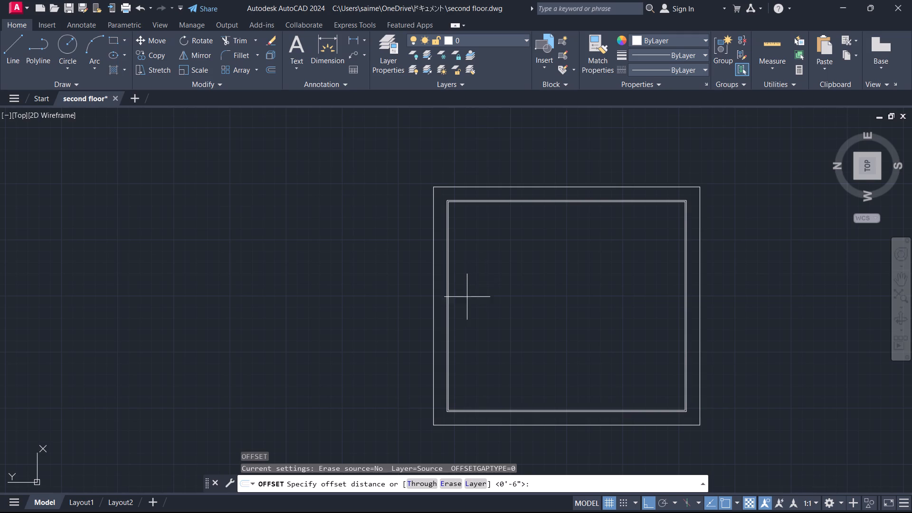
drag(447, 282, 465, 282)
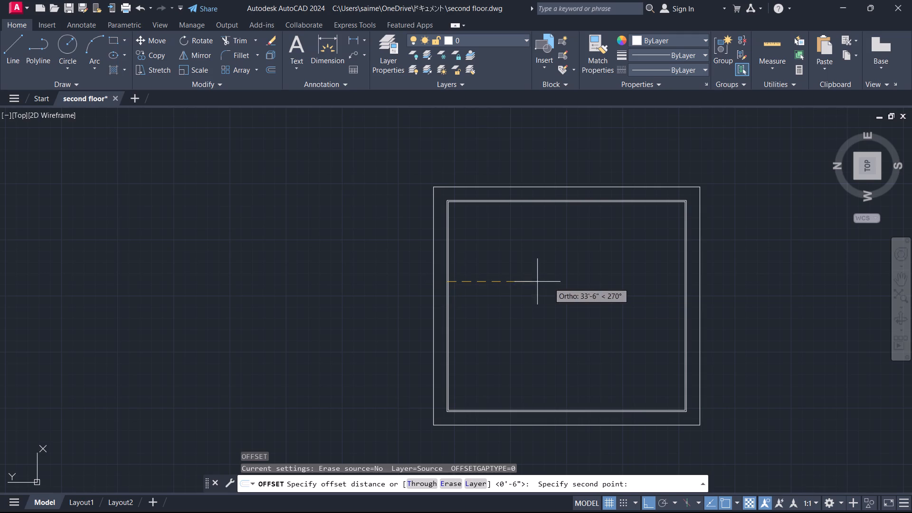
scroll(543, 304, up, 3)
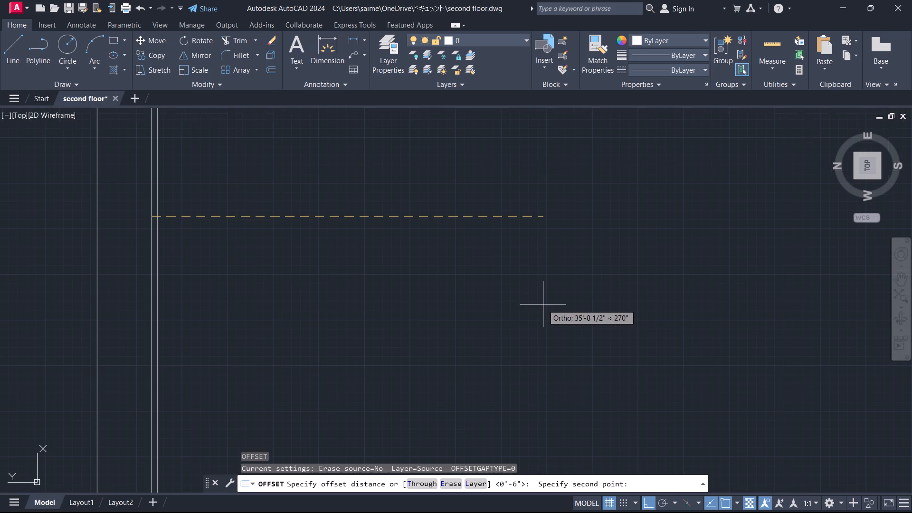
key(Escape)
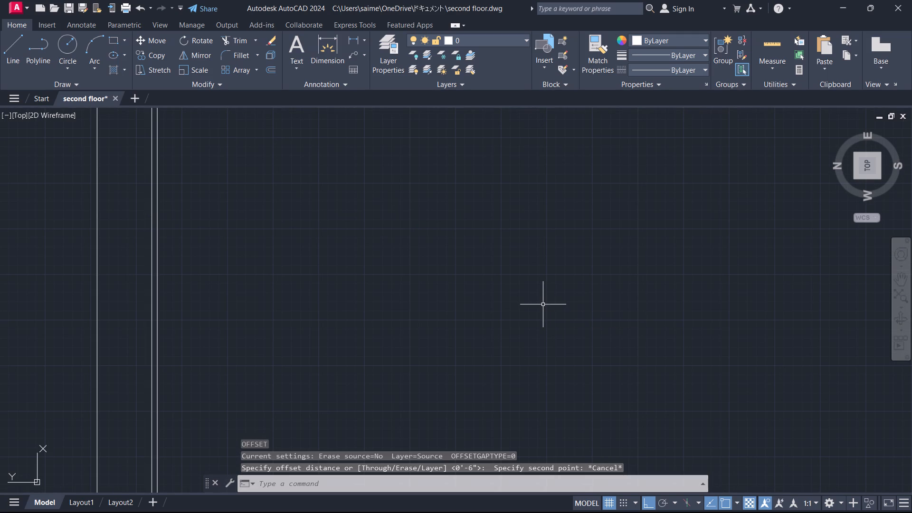
Offset the inner face line of the north wall 13'6" southward into the plan.
key(space)
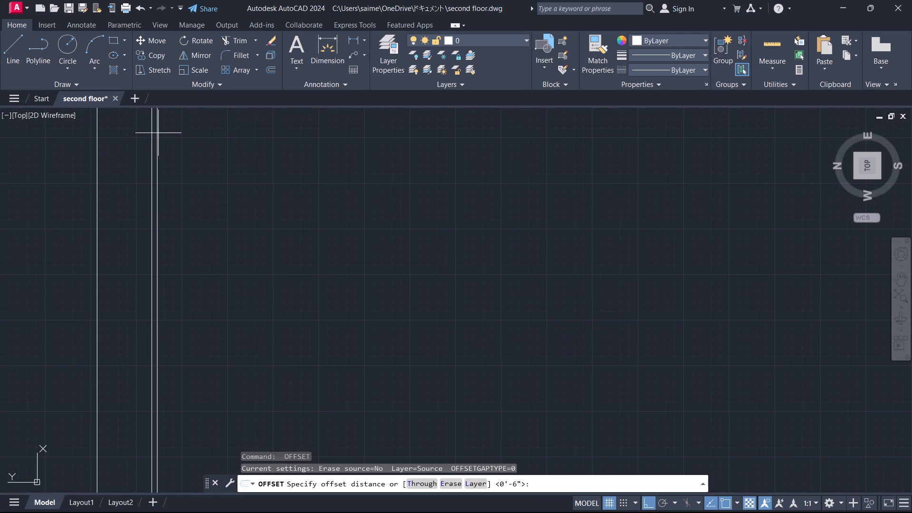
drag(158, 134, 171, 139)
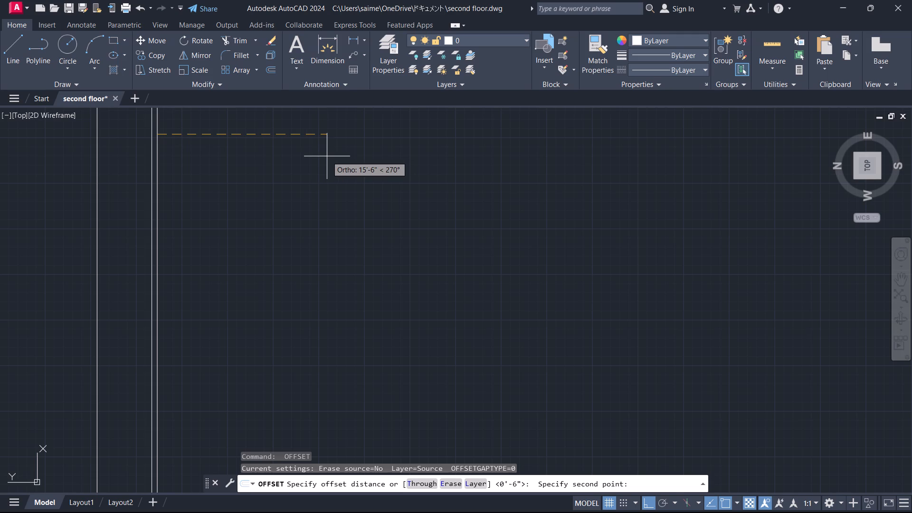
text(13'6")
key(Return)
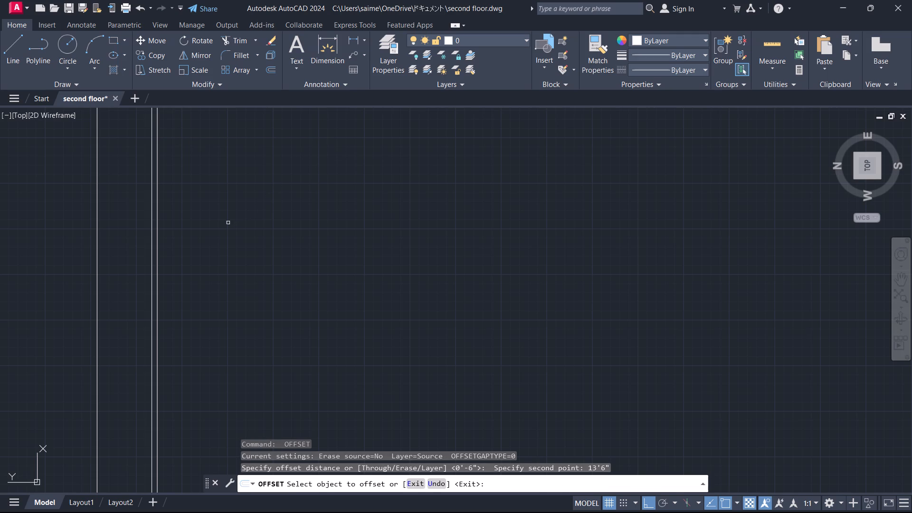
drag(156, 238, 162, 238)
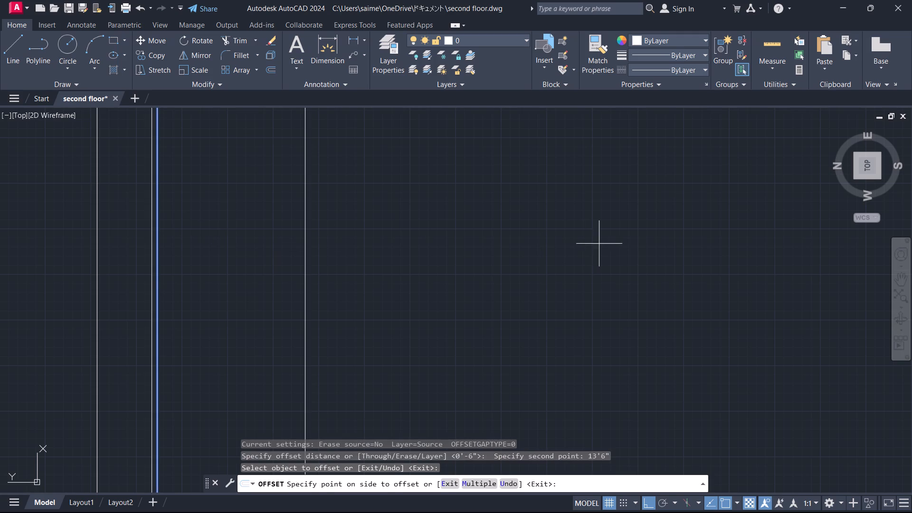
click(612, 243)
scroll(616, 248, down, 1)
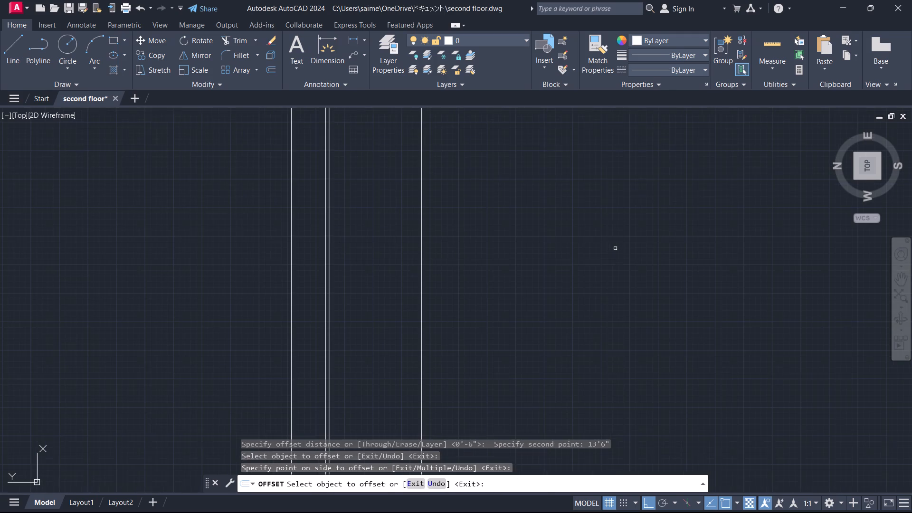
key(space)
Offset the new interior line 4.5" southward to give the first partition wall its thickness.
key(space)
click(422, 207)
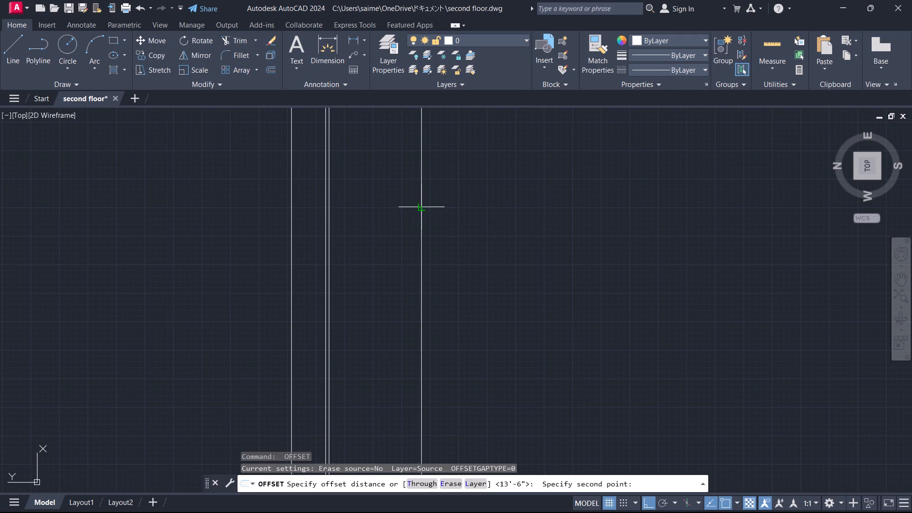
text(4.5")
key(Return)
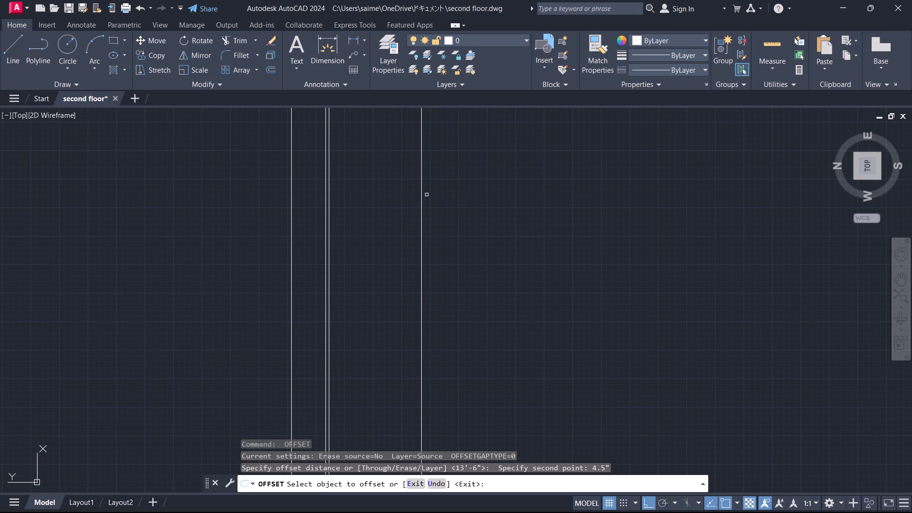
drag(420, 195, 426, 195)
click(538, 165)
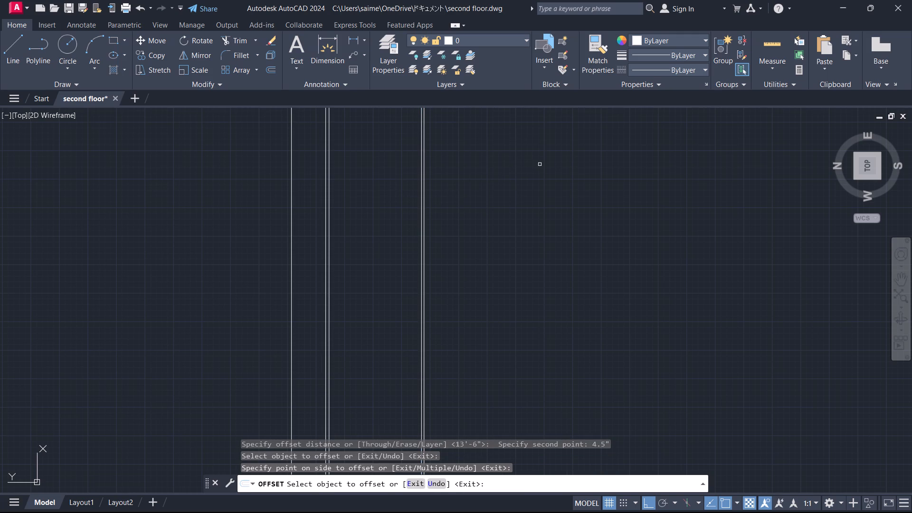
key(space)
Offset the south face of the first partition wall 12' southward.
key(space)
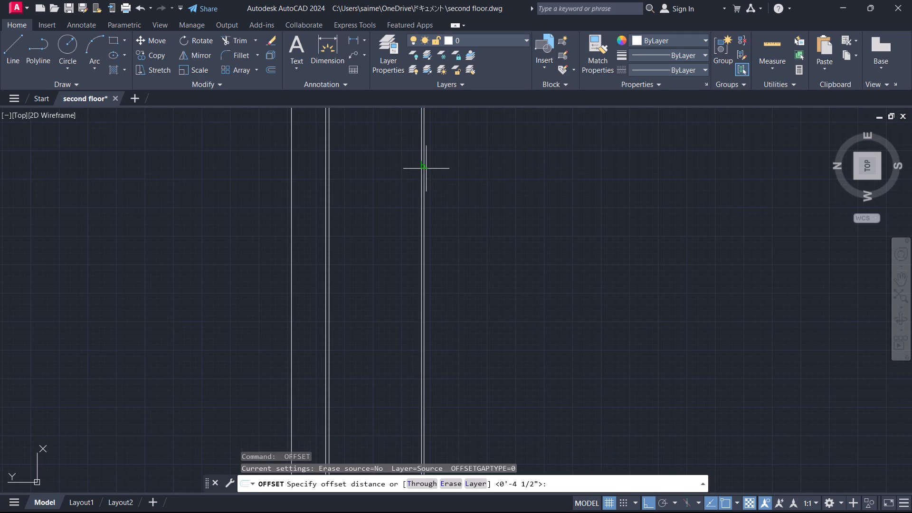
click(427, 169)
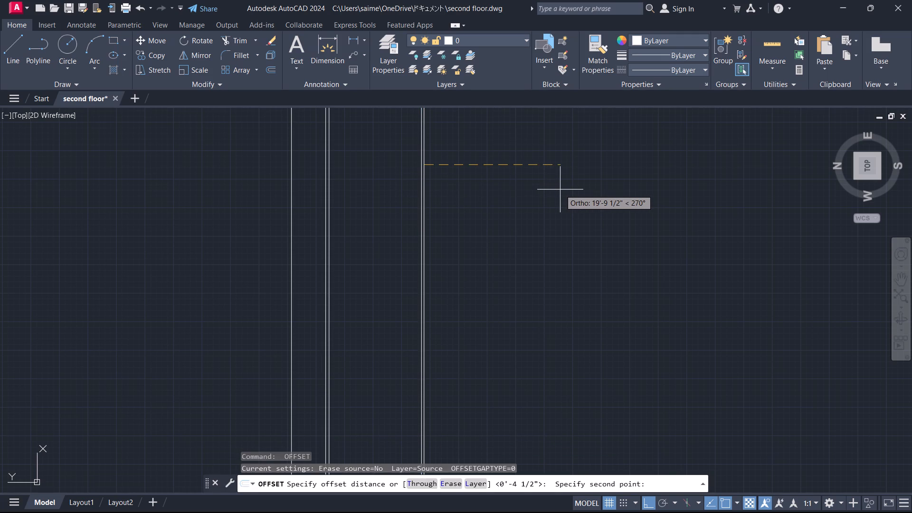
text(12')
key(Return)
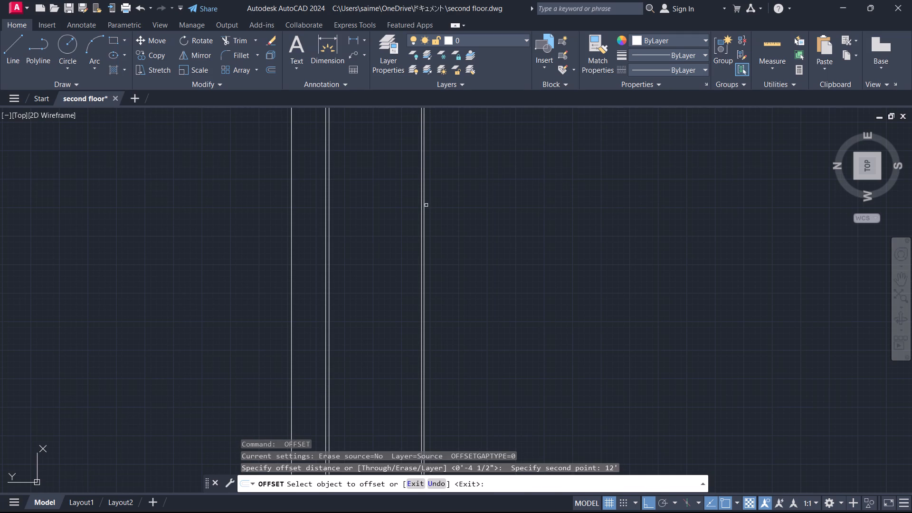
click(424, 207)
click(906, 199)
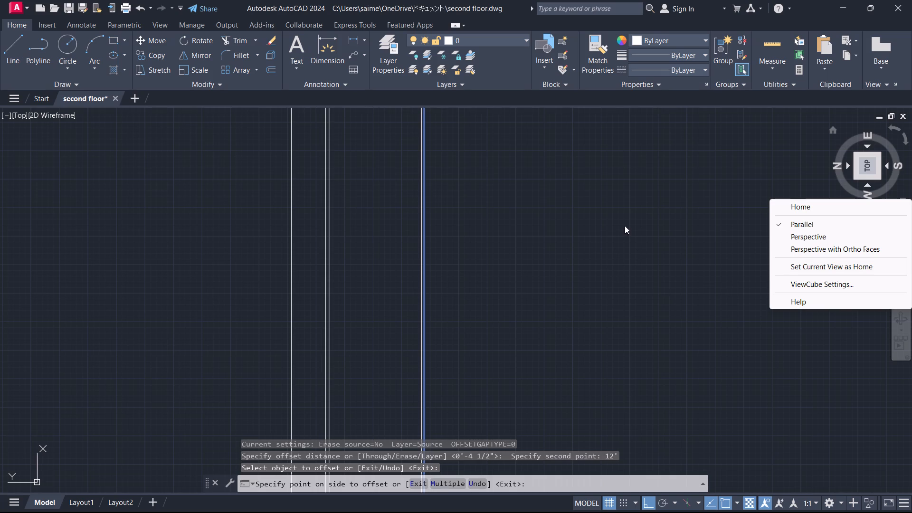
key(Escape)
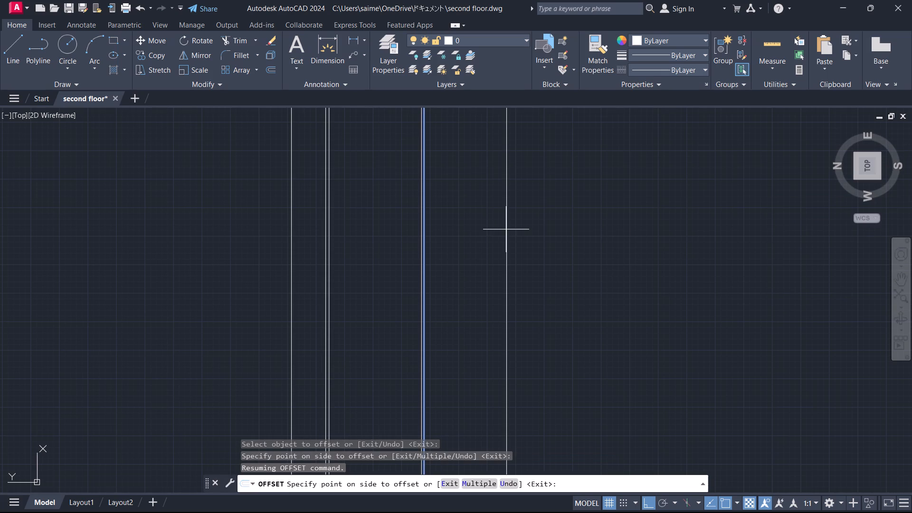
click(561, 229)
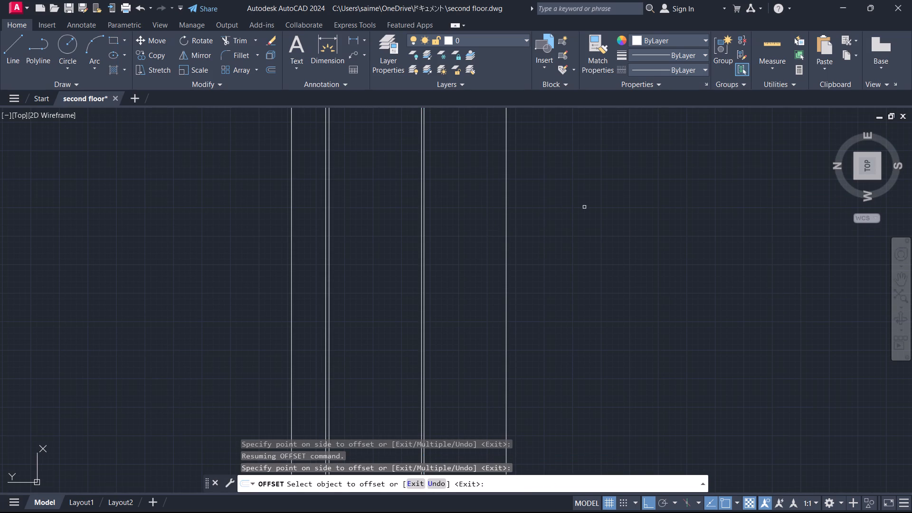
key(space)
Offset the southernmost interior line 4.5" southward to form the second partition wall.
key(space)
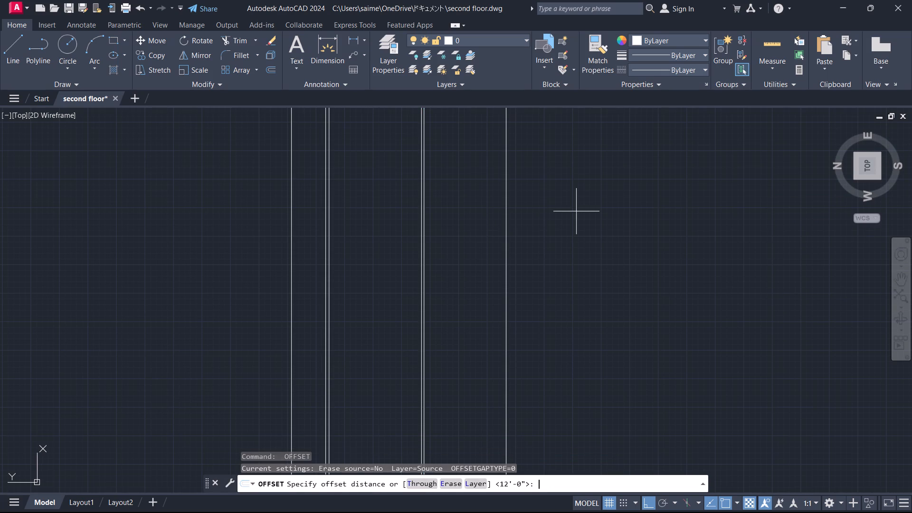
click(506, 205)
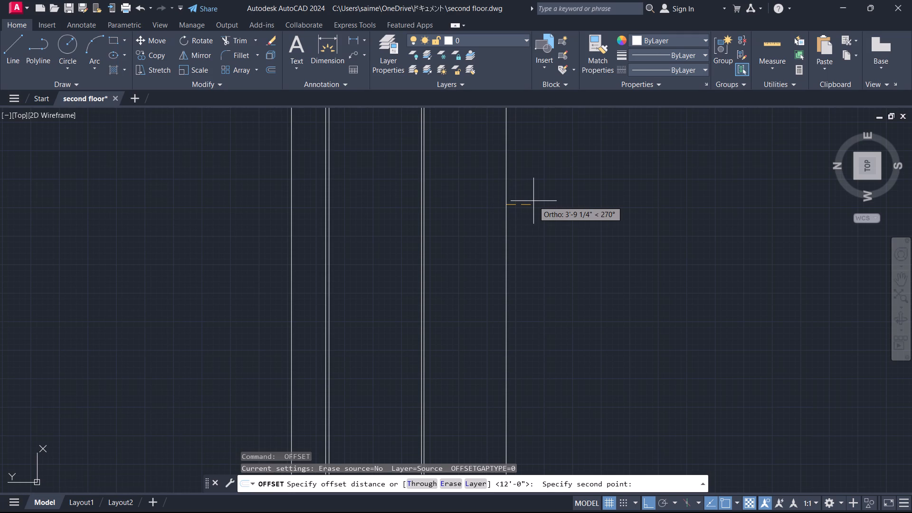
text(4.5")
key(Return)
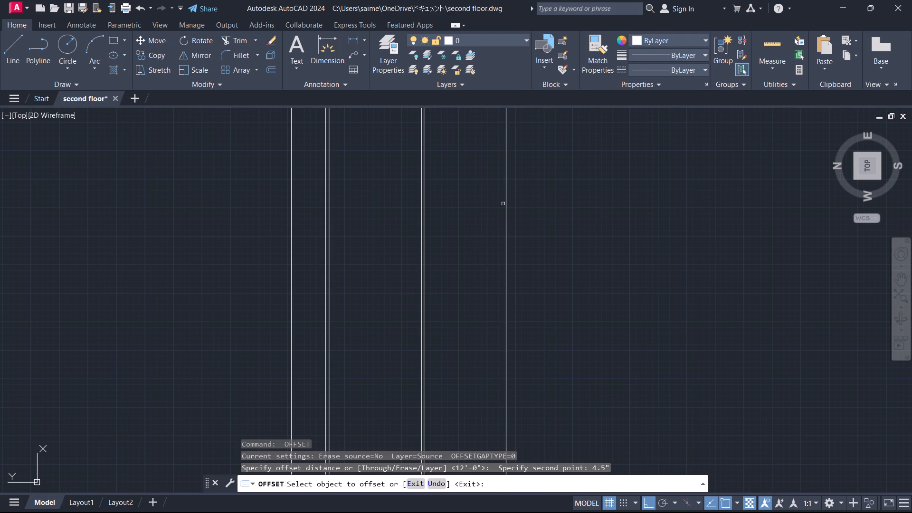
click(507, 198)
click(598, 190)
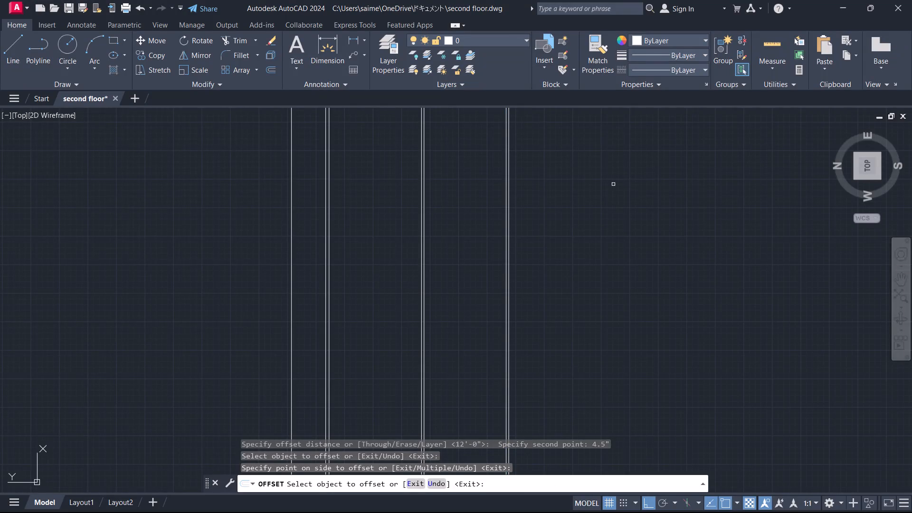
middle_drag(617, 186, 473, 292)
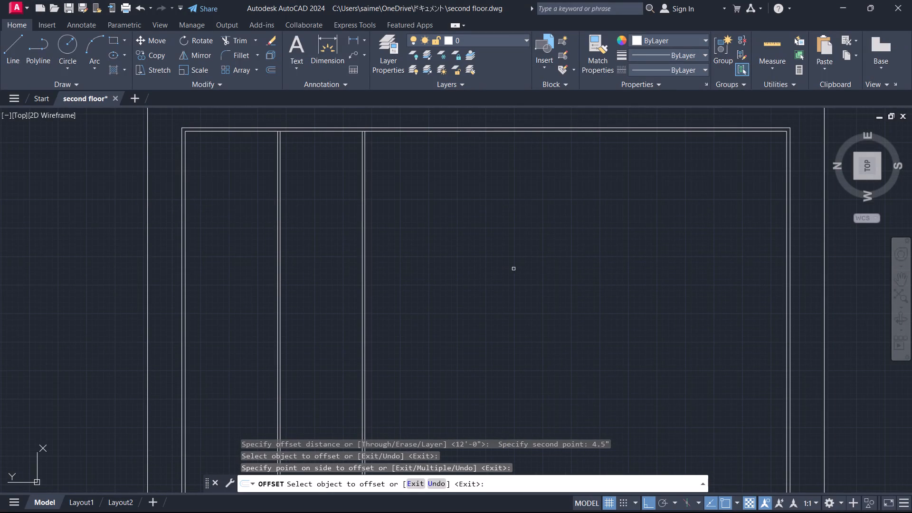
key(space)
Offset the south face of the second partition wall 13'4.5" southward.
key(space)
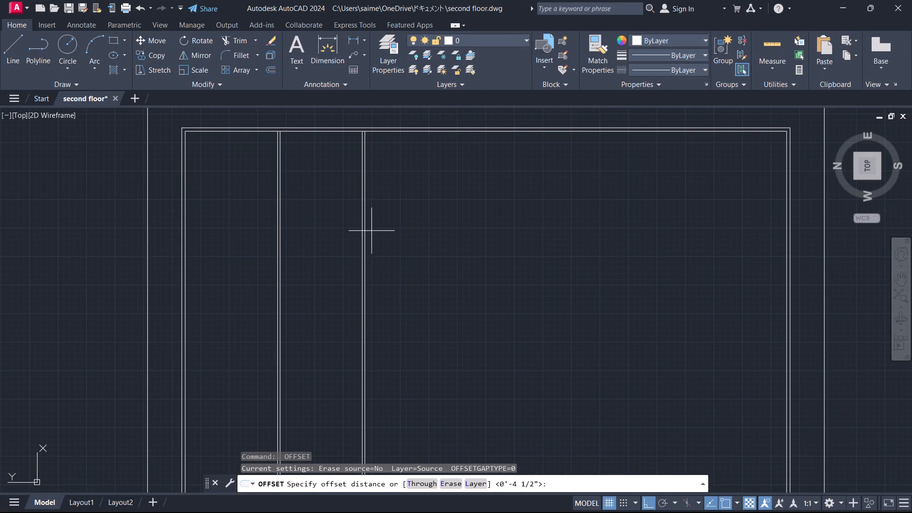
drag(365, 231, 385, 226)
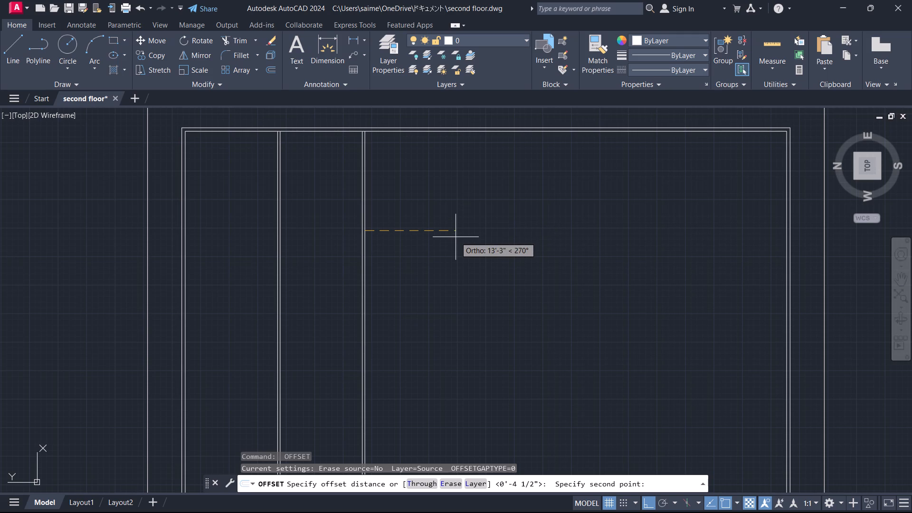
text(13)
key(apostrophe)
text(4.5")
key(Return)
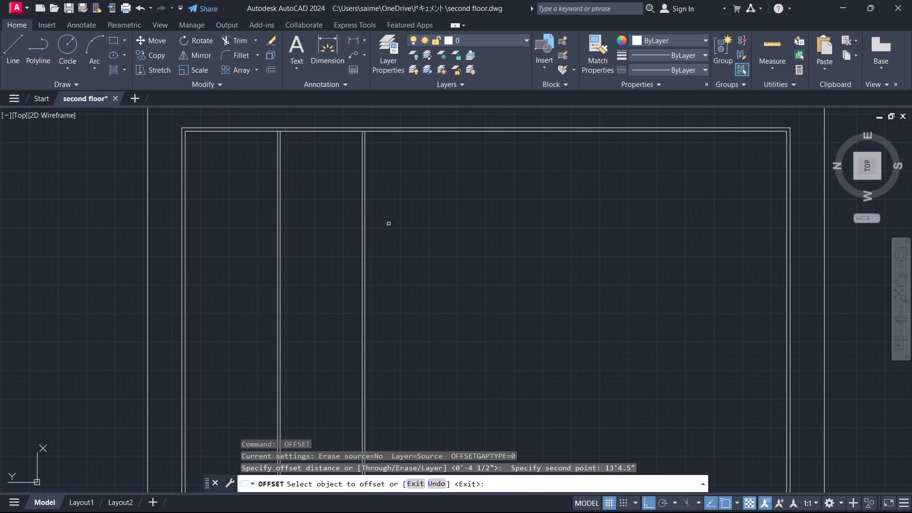
drag(365, 233, 371, 232)
drag(528, 224, 535, 224)
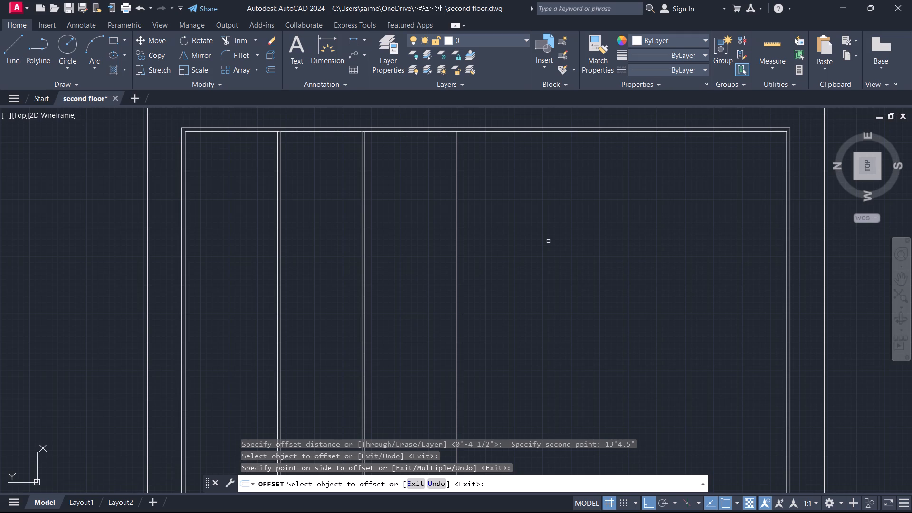
key(space)
Offset the new southernmost interior line 6" southward to form the third interior wall.
key(space)
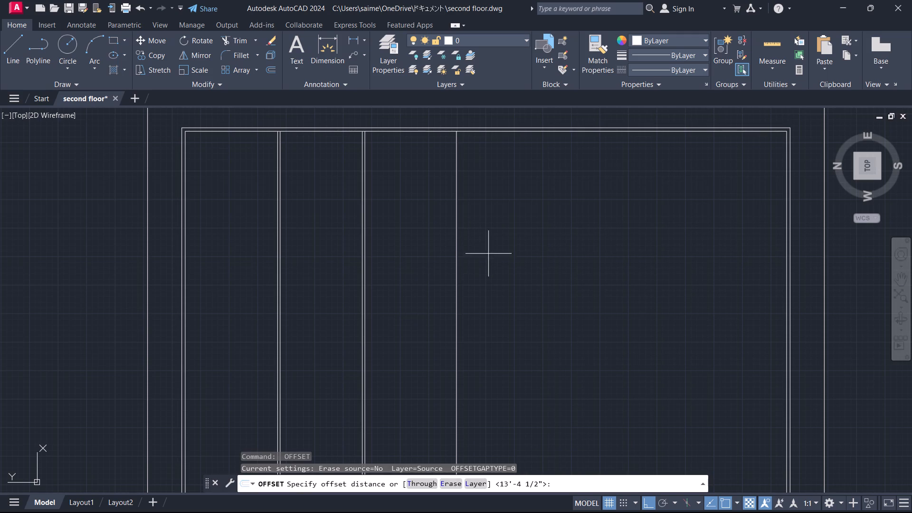
drag(456, 263, 463, 259)
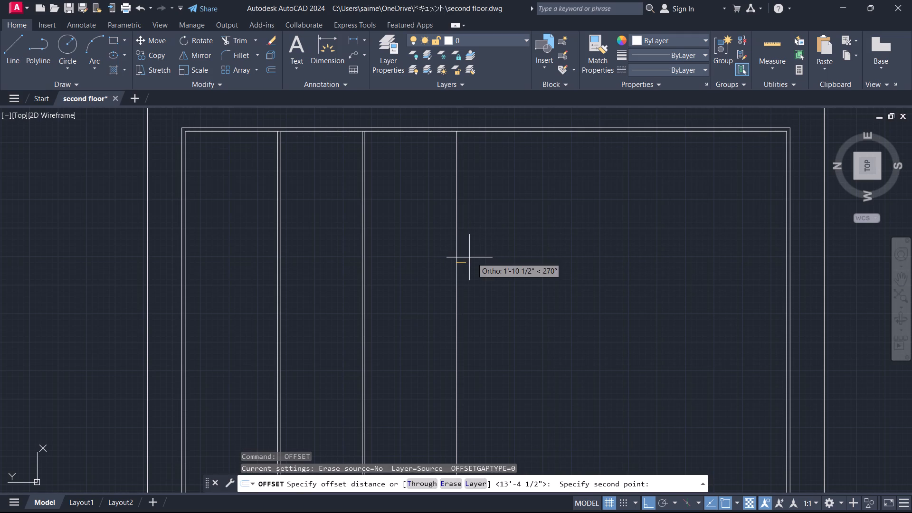
key(6)
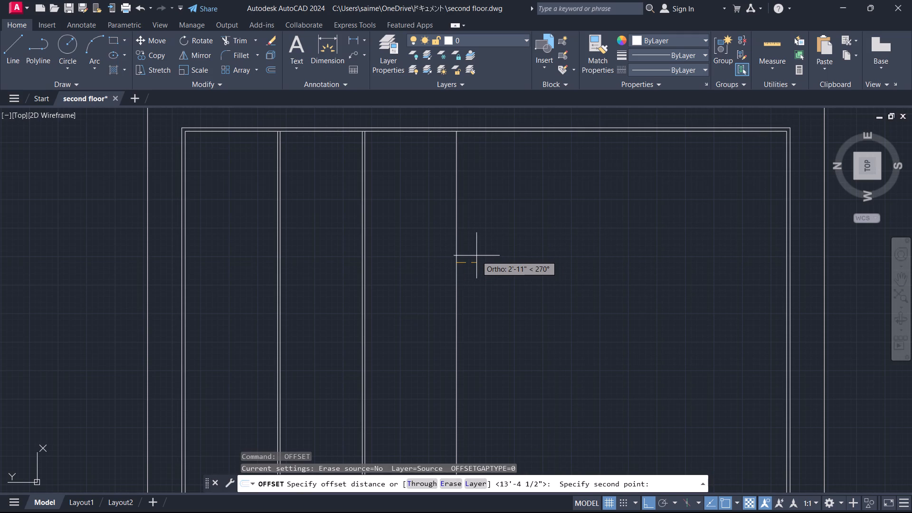
key(shift+quotedbl)
key(Return)
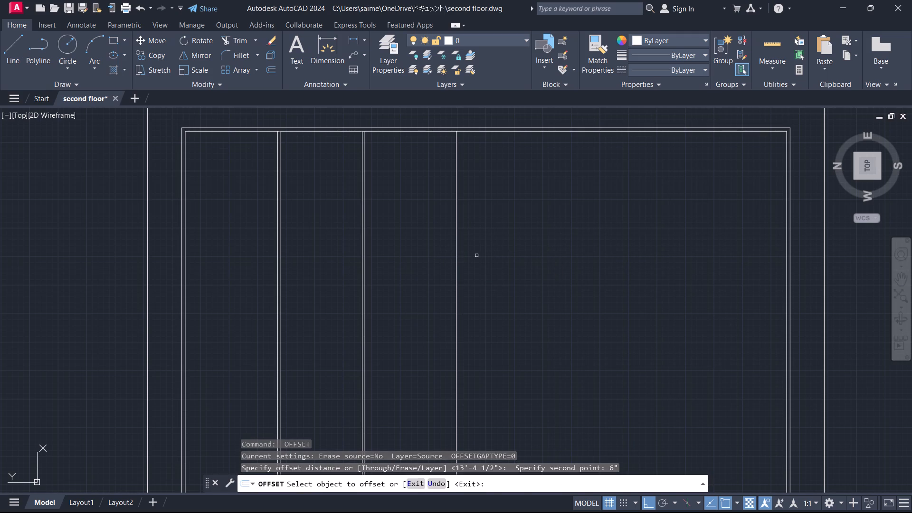
click(457, 260)
click(539, 256)
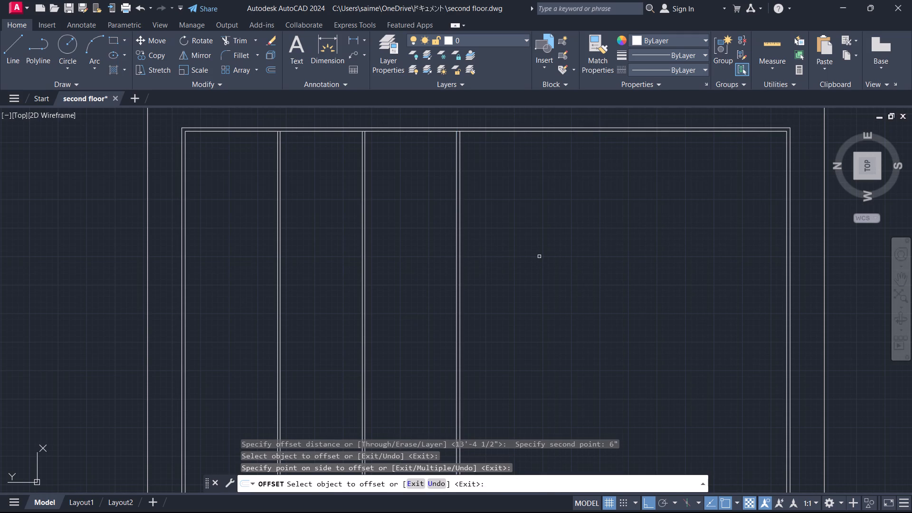
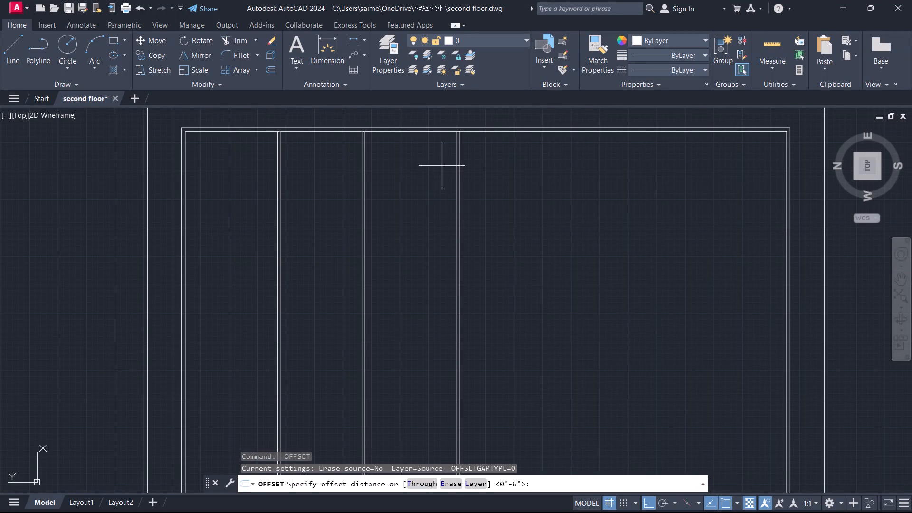
Offset the inner face of the east outer wall 12' westward.
drag(402, 132, 396, 155)
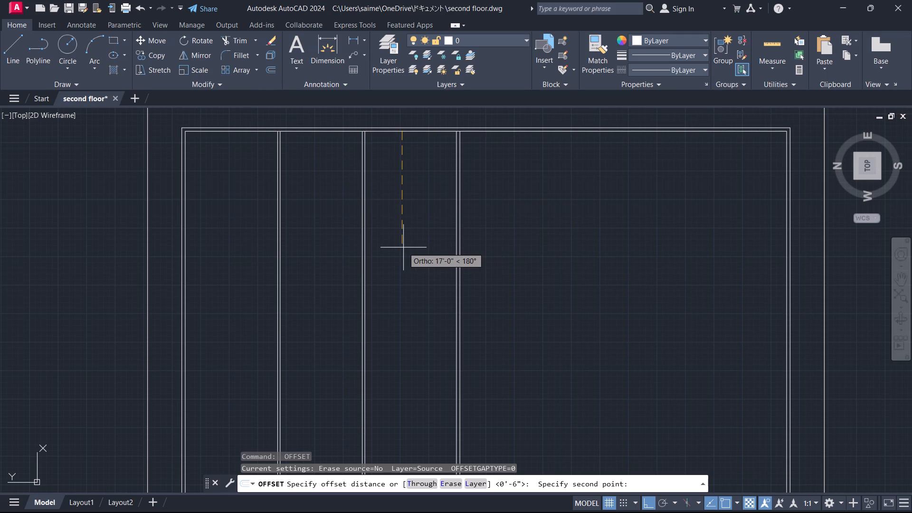
text(12')
key(Return)
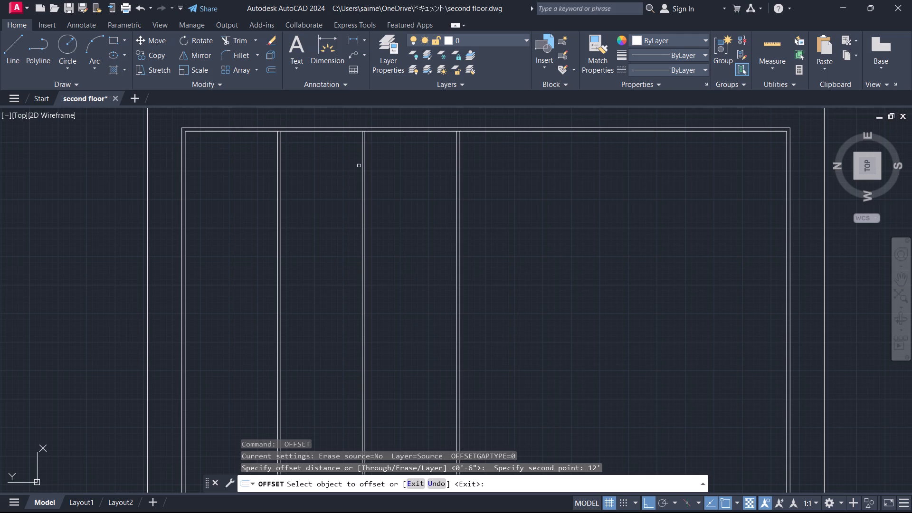
click(340, 132)
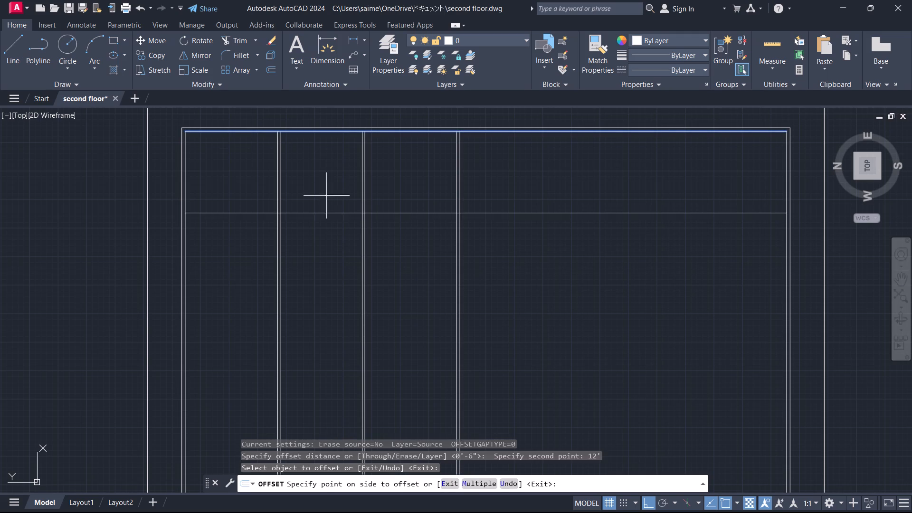
click(322, 304)
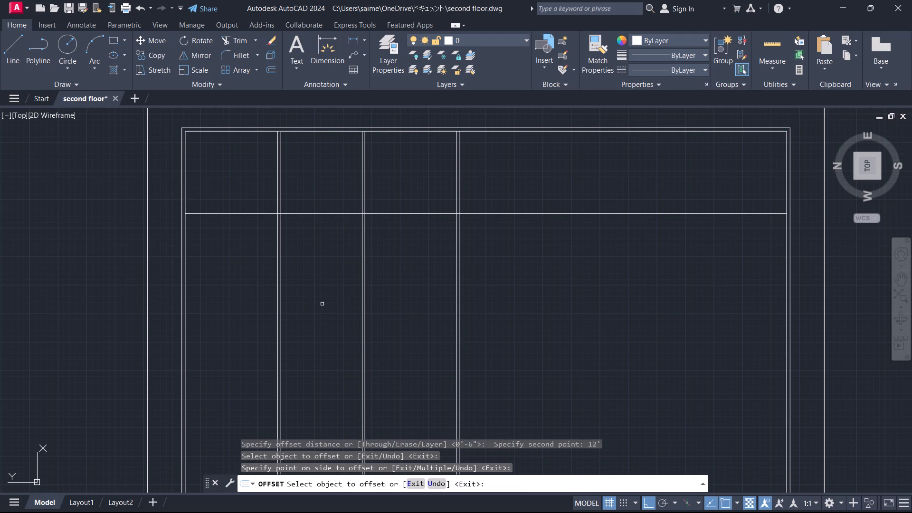
key(Escape)
Offset the new north-south line 4.5" westward to form the first north-south partition wall.
key(space)
key(space)
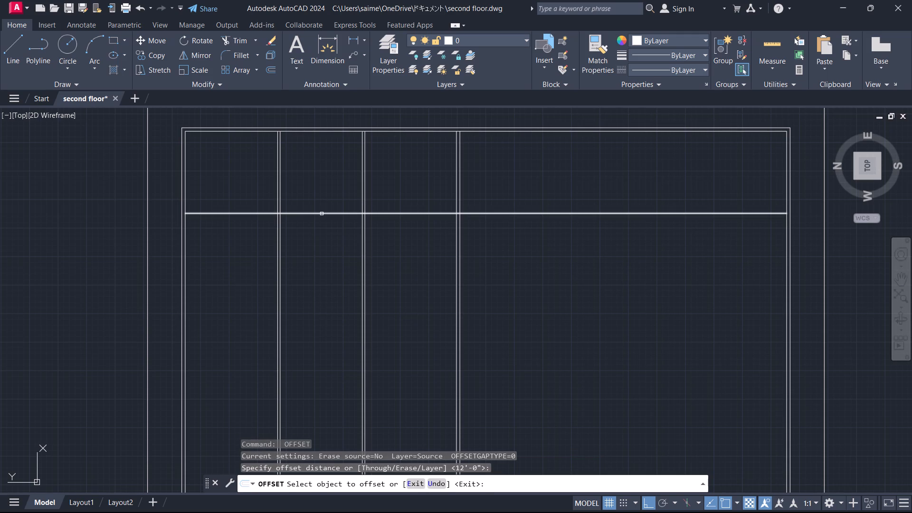
key(space)
key(space)
click(321, 214)
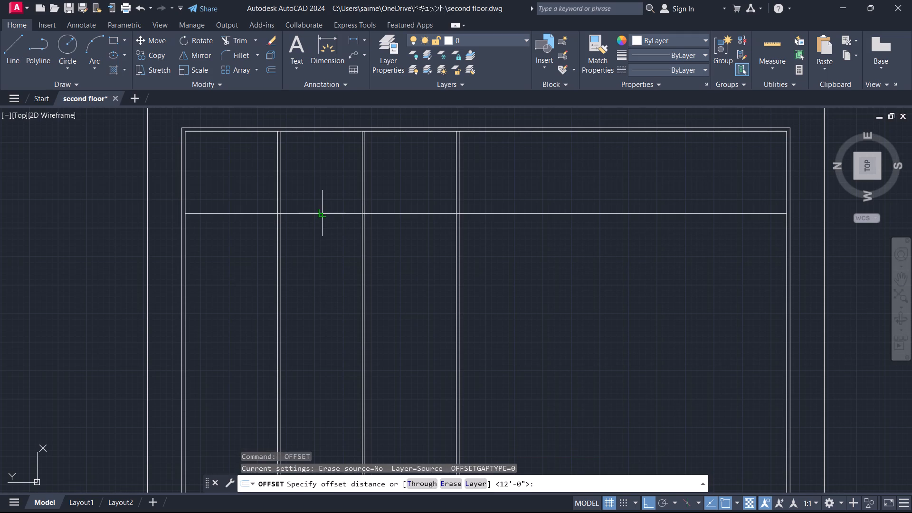
click(321, 210)
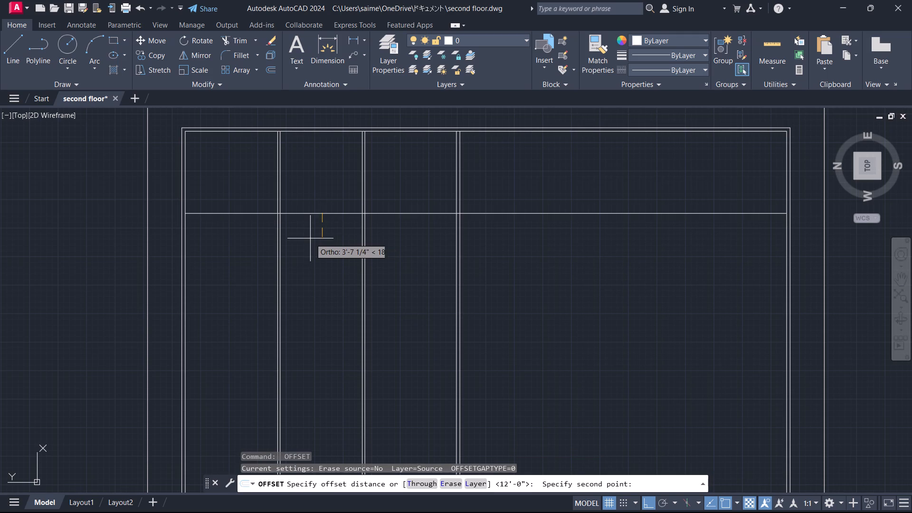
text(4.5")
key(Return)
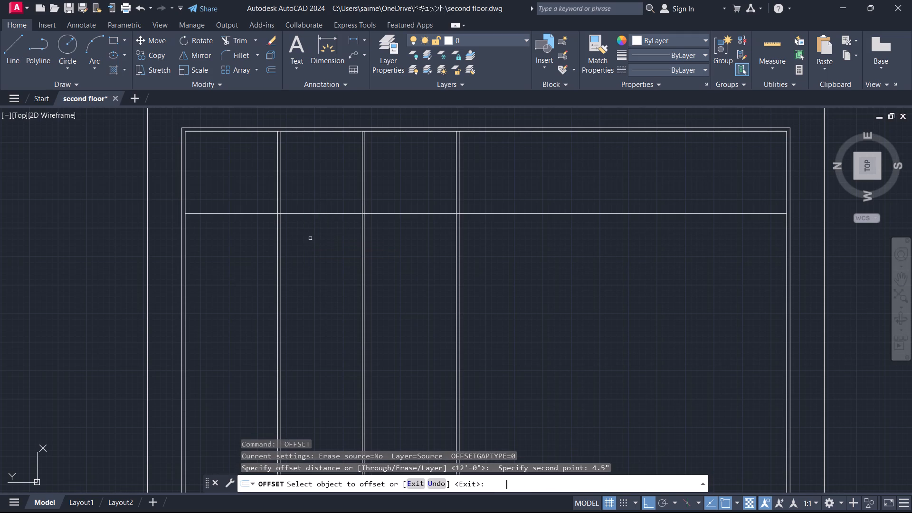
click(325, 212)
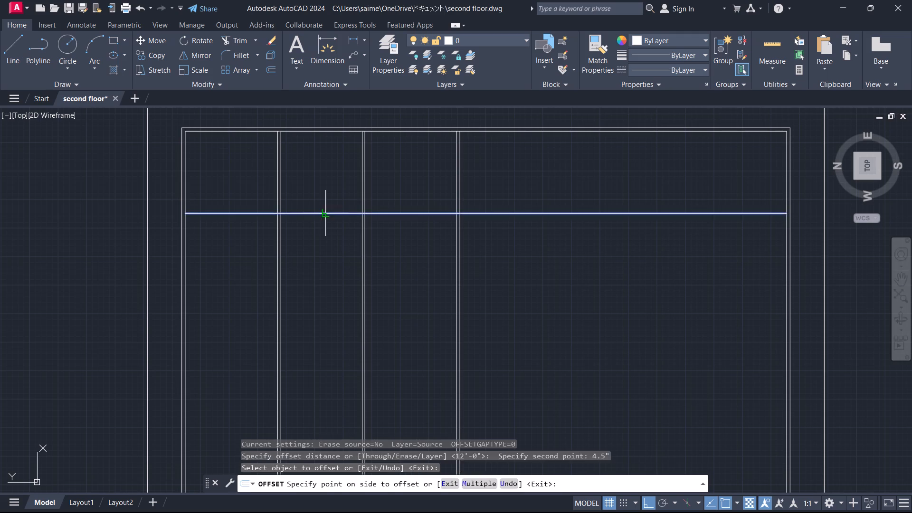
click(324, 283)
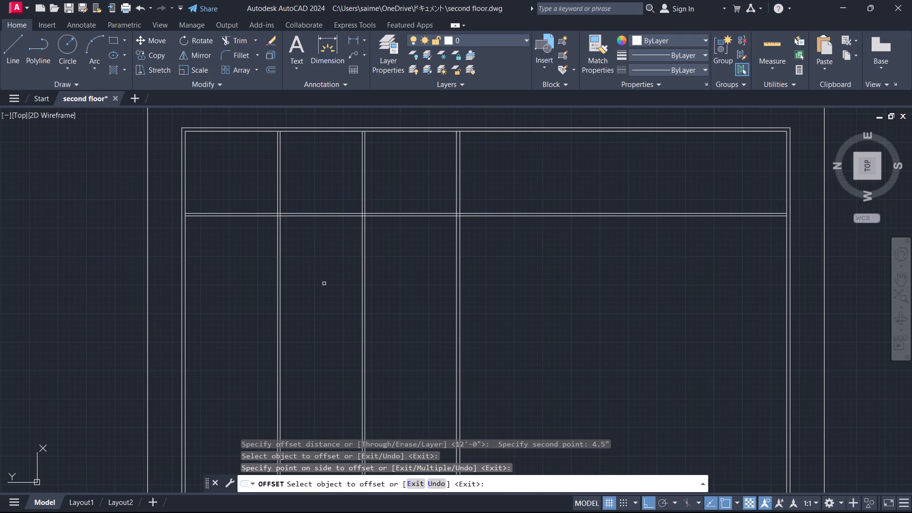
key(space)
Offset the west face of the first north-south partition wall 4'7" westward.
key(space)
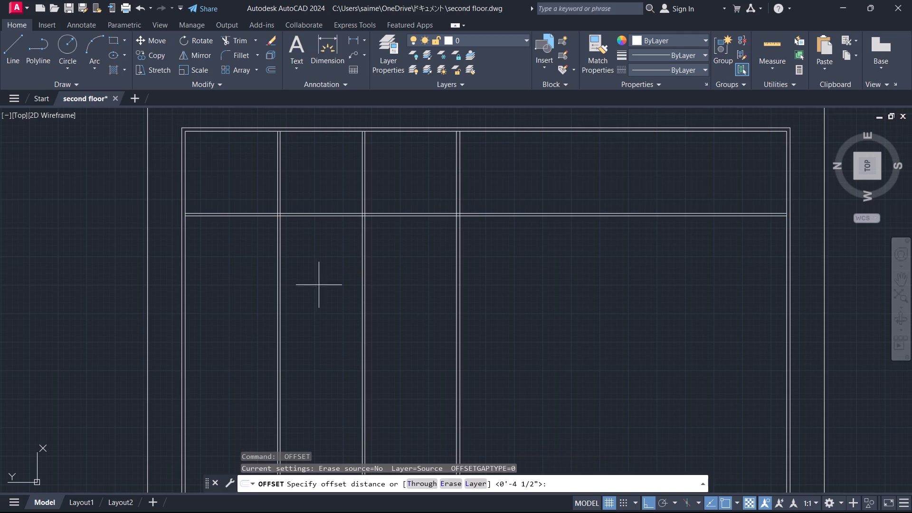
click(247, 217)
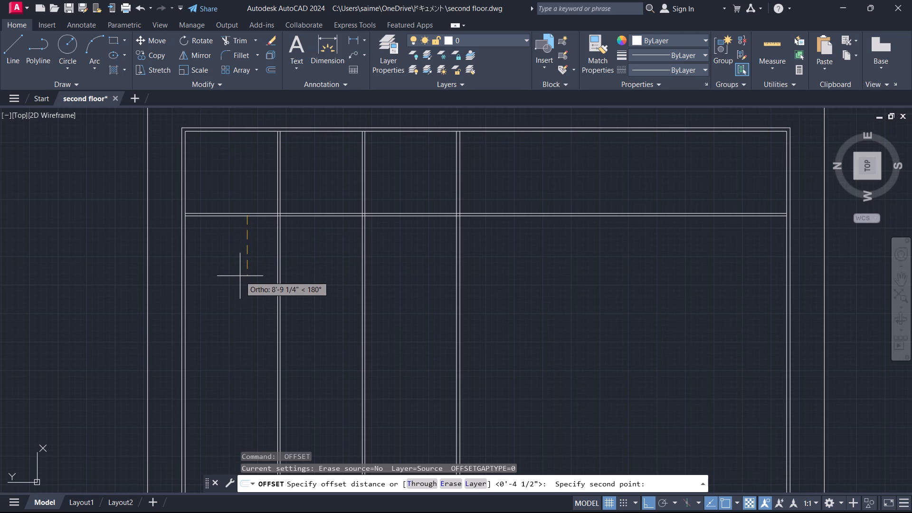
text(4'7")
key(Return)
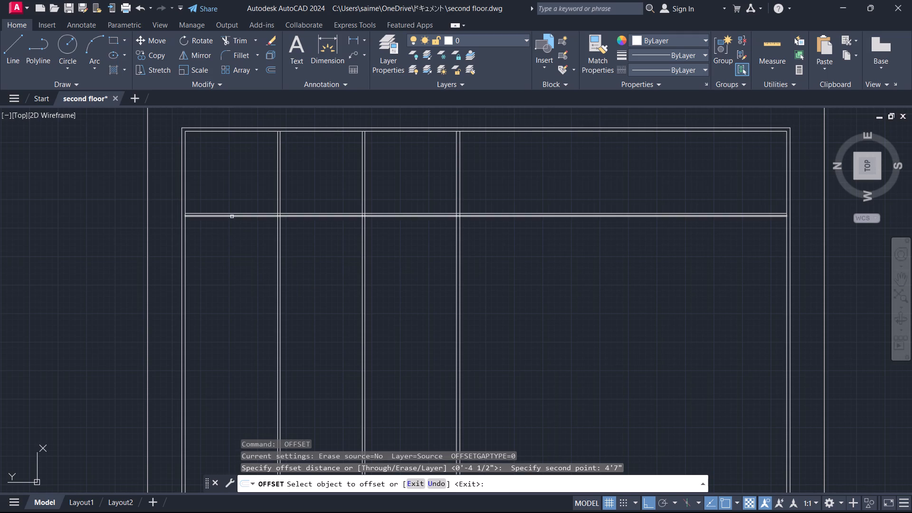
click(232, 216)
click(226, 318)
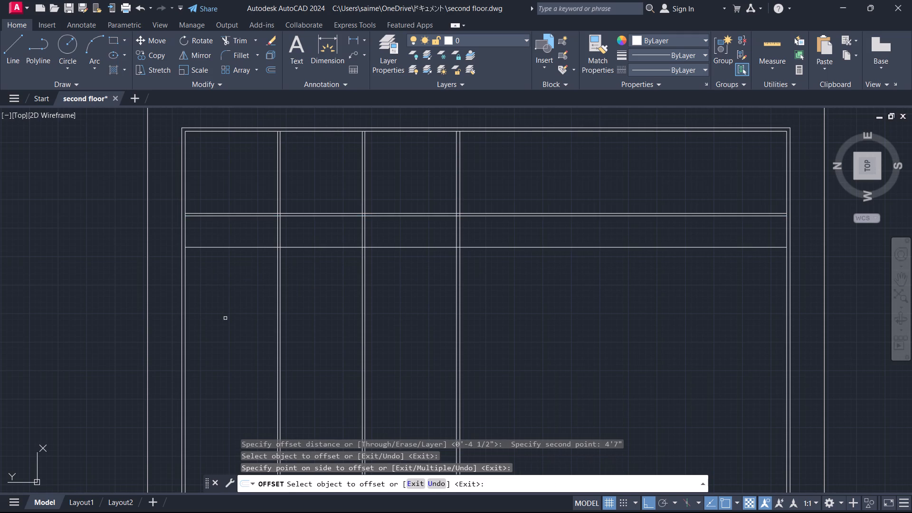
key(space)
Offset the westernmost new interior line 4.5" westward to form the second north-south partition wall.
key(space)
drag(225, 248, 225, 252)
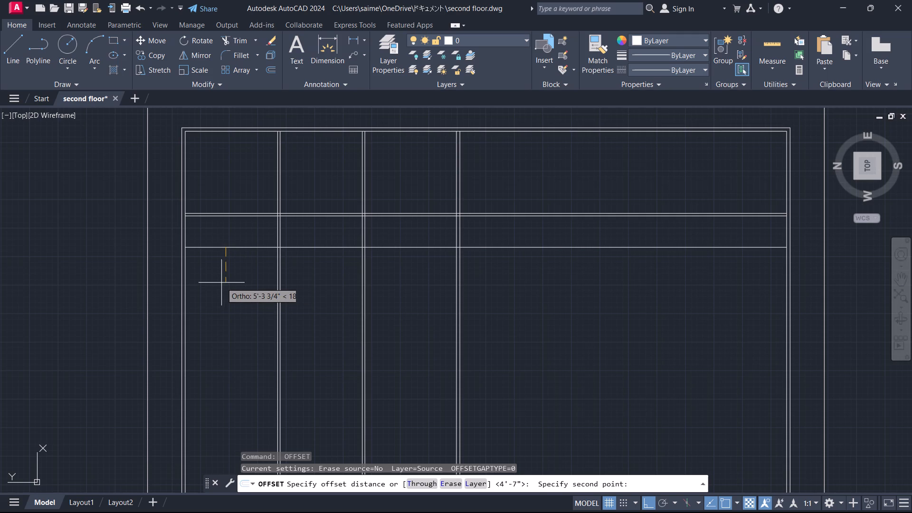
text(4.5)
key(shift+quotedbl)
key(Return)
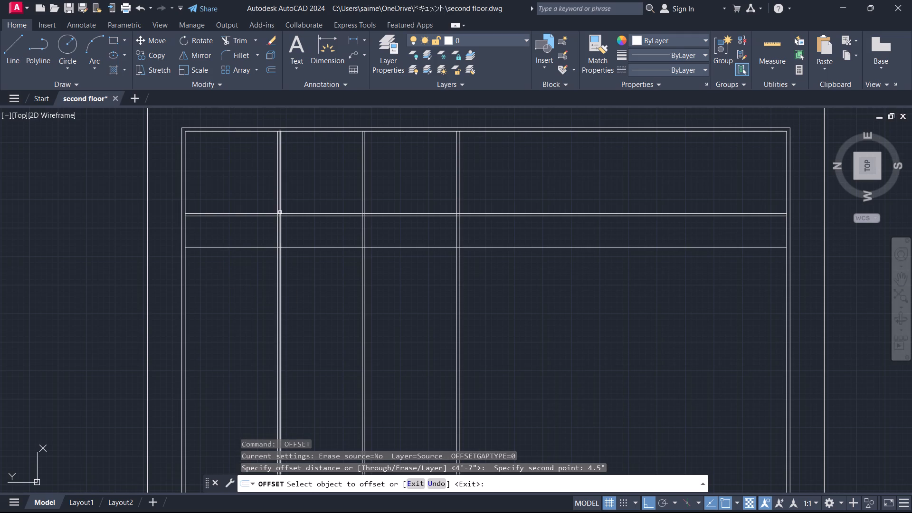
click(249, 247)
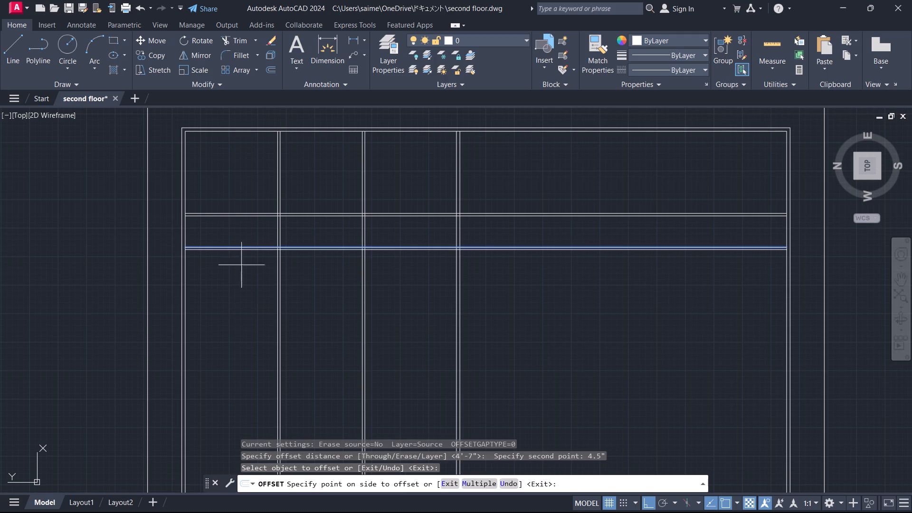
click(231, 302)
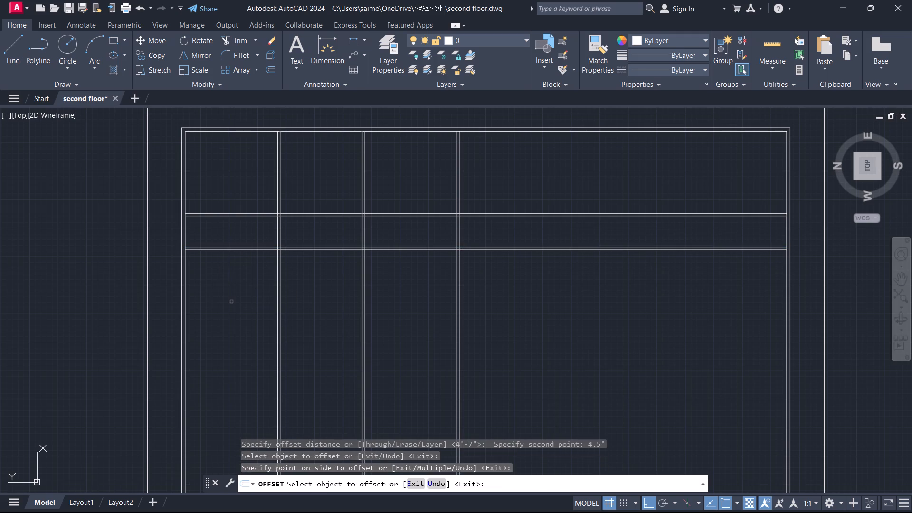
key(space)
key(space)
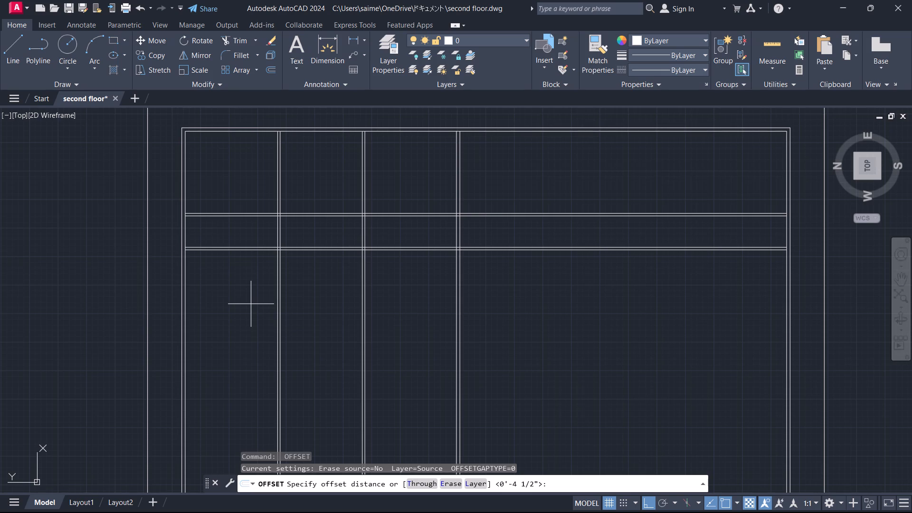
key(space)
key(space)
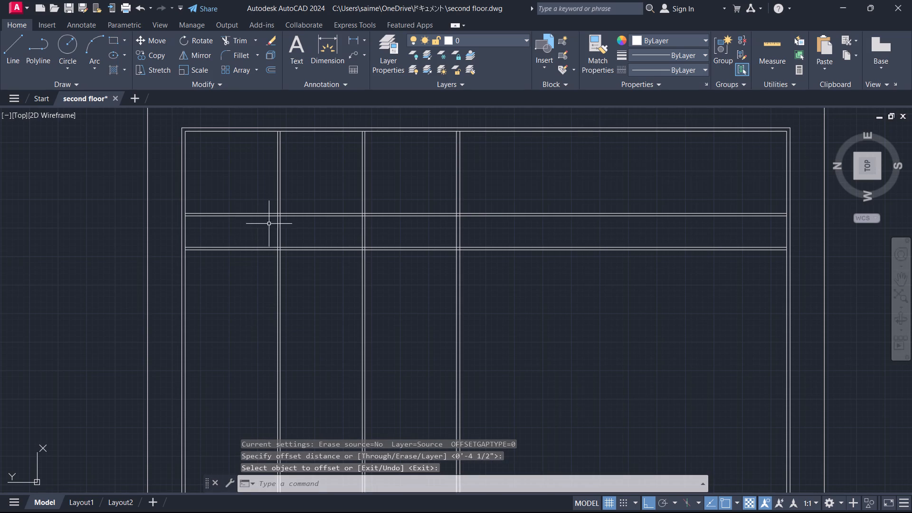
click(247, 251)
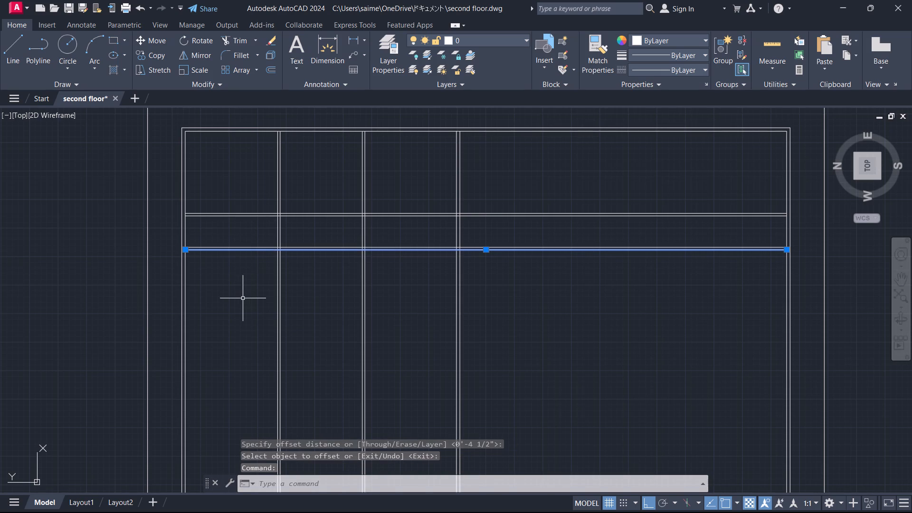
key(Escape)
Offset the west face of the second north-south partition wall 4'6" westward.
key(o)
key(Return)
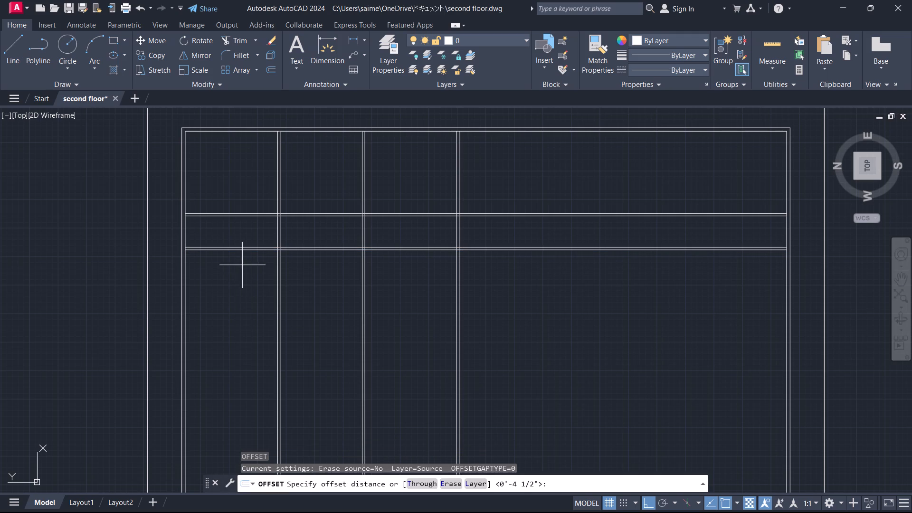
click(247, 250)
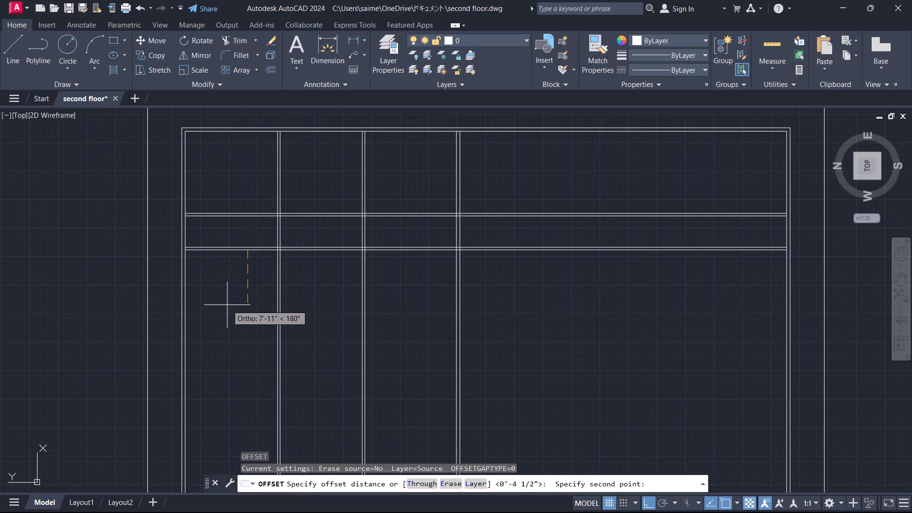
text(4'6")
key(Return)
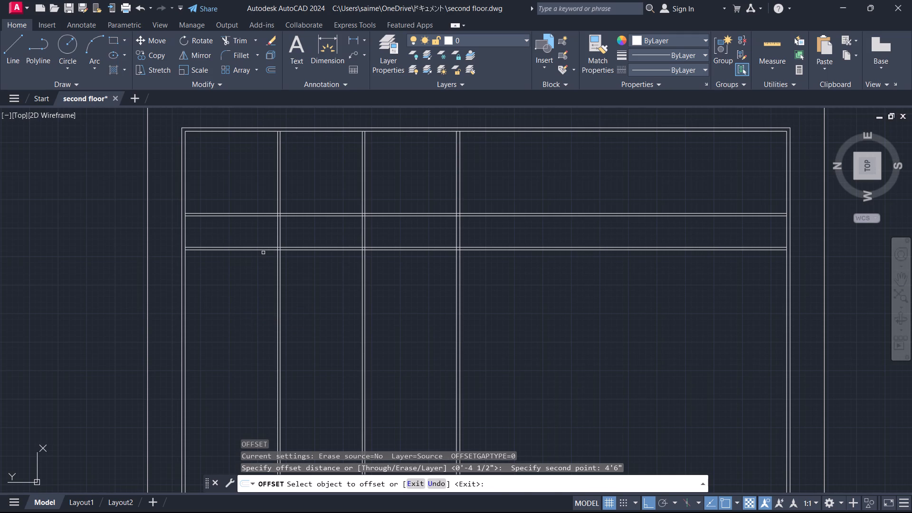
click(261, 250)
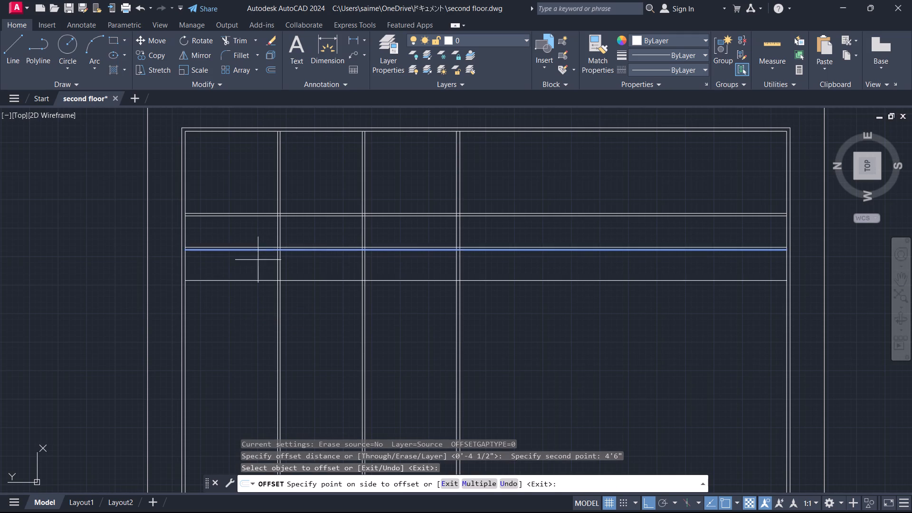
click(240, 330)
key(space)
Offset the westernmost new interior line 4.5" westward to form the third north-south partition wall.
key(space)
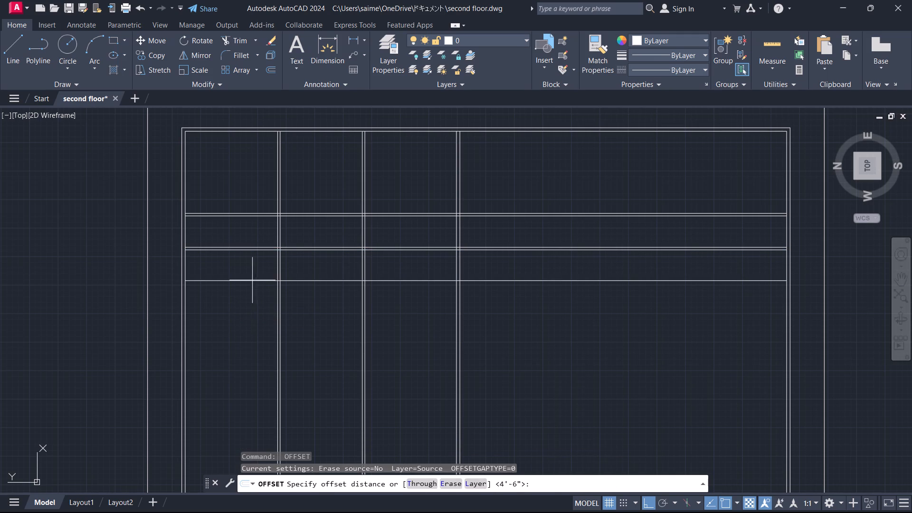
drag(253, 279, 255, 284)
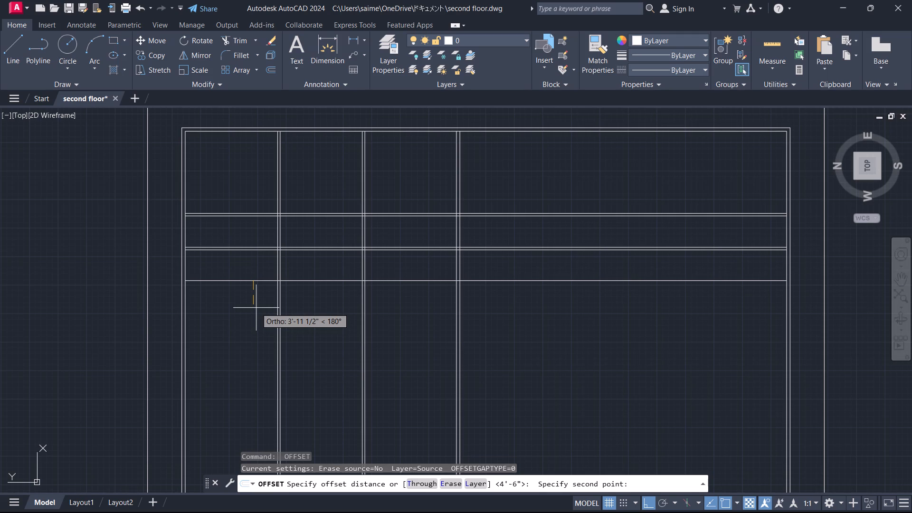
text(4.5)
key(shift+quotedbl)
key(Return)
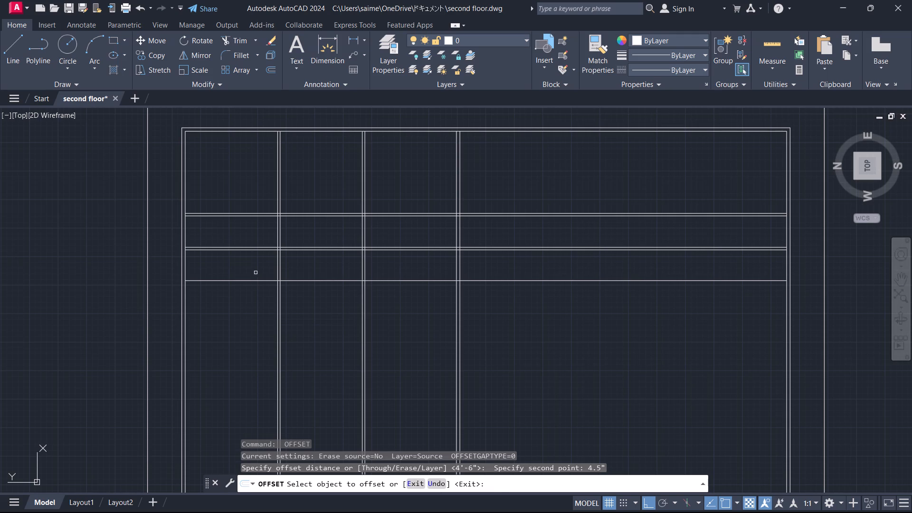
click(250, 281)
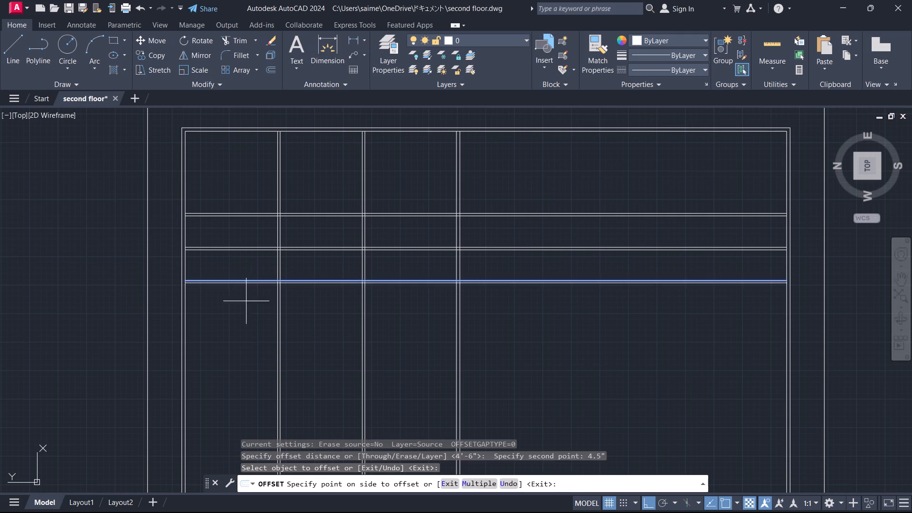
click(241, 321)
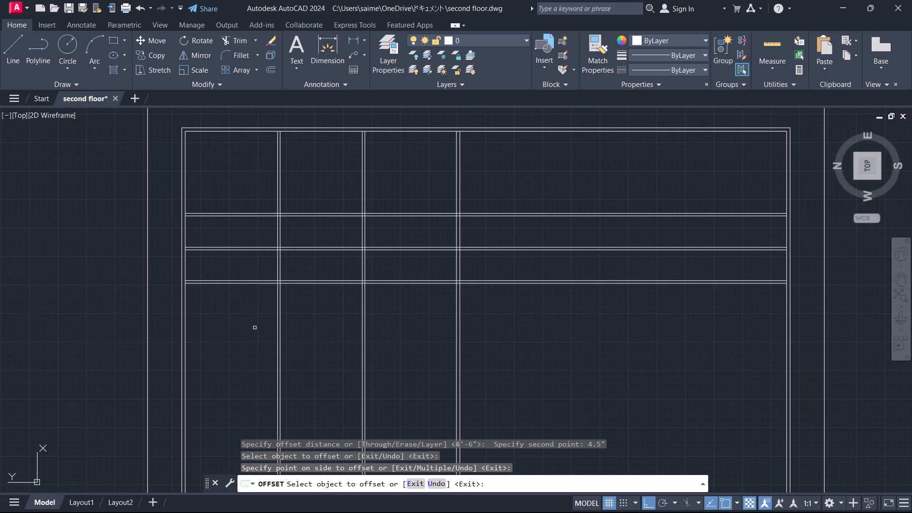
key(space)
Offset the west face of the third north-south partition wall 12'5" westward.
key(space)
drag(241, 280, 240, 293)
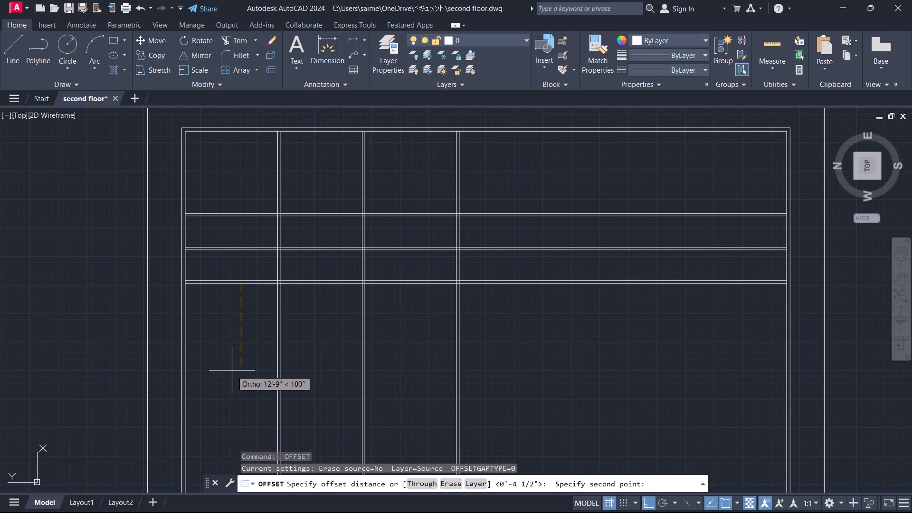
text(12'5")
key(Return)
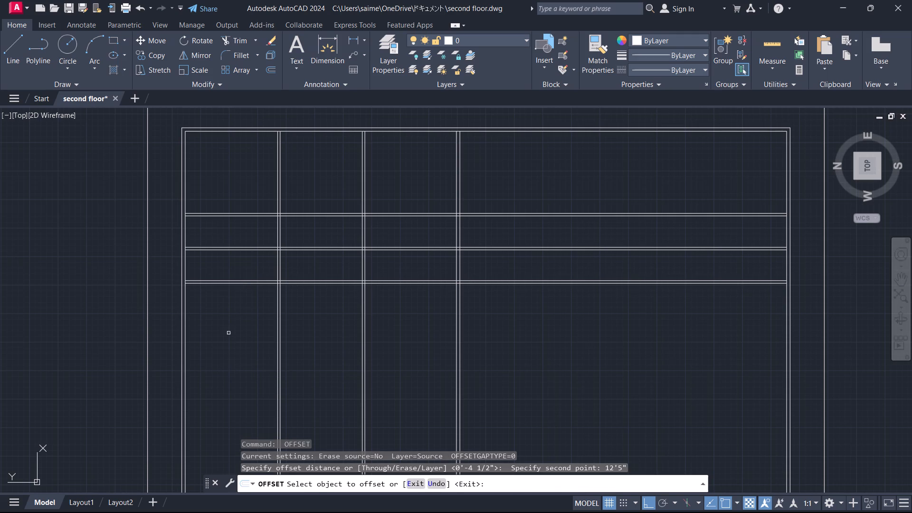
click(257, 284)
click(212, 395)
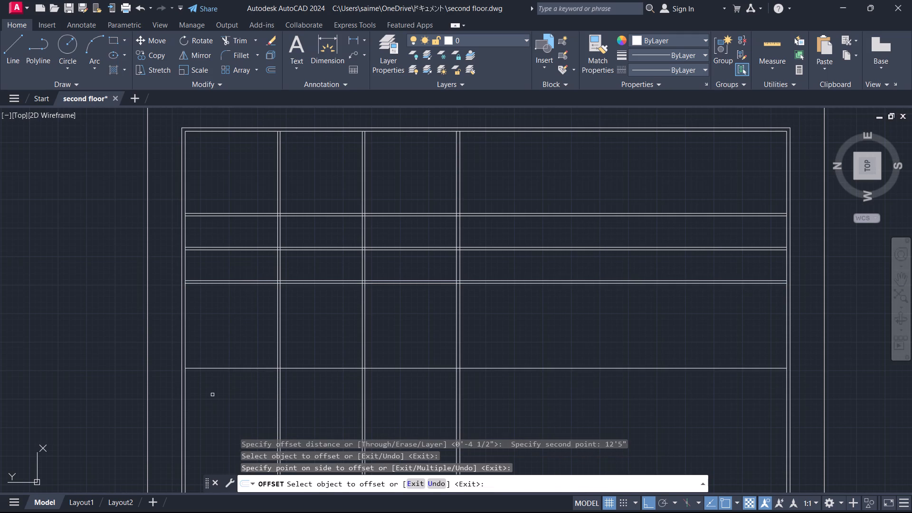
Offset the westernmost new interior line 6" westward to form the fourth north-south partition wall.
key(space)
key(space)
click(234, 369)
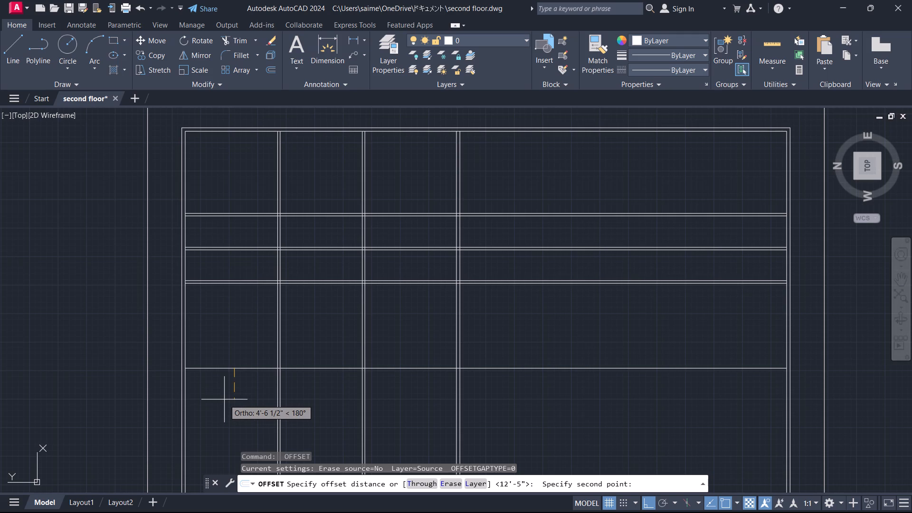
text(6")
key(Return)
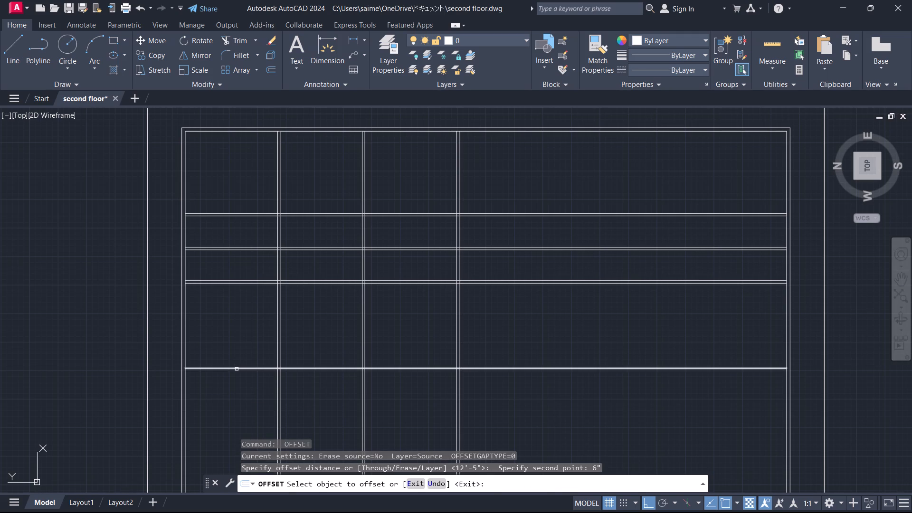
click(236, 369)
click(226, 418)
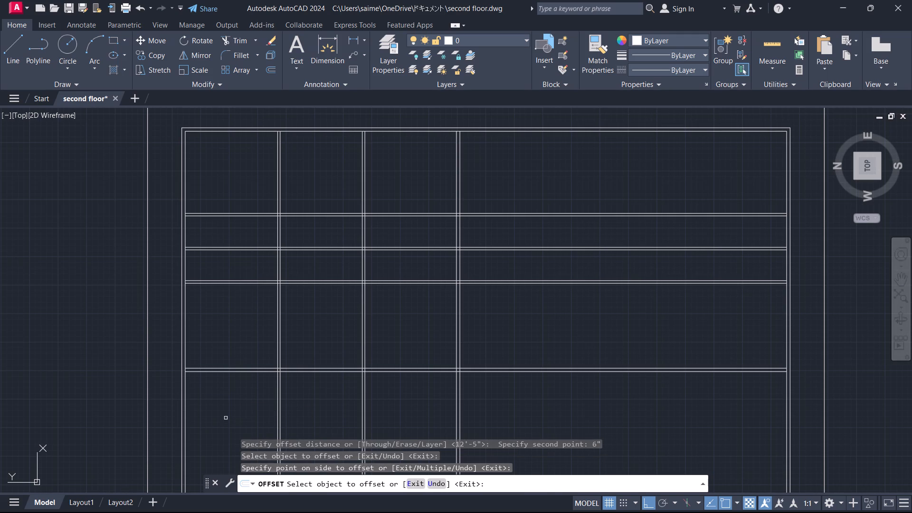
key(F1)
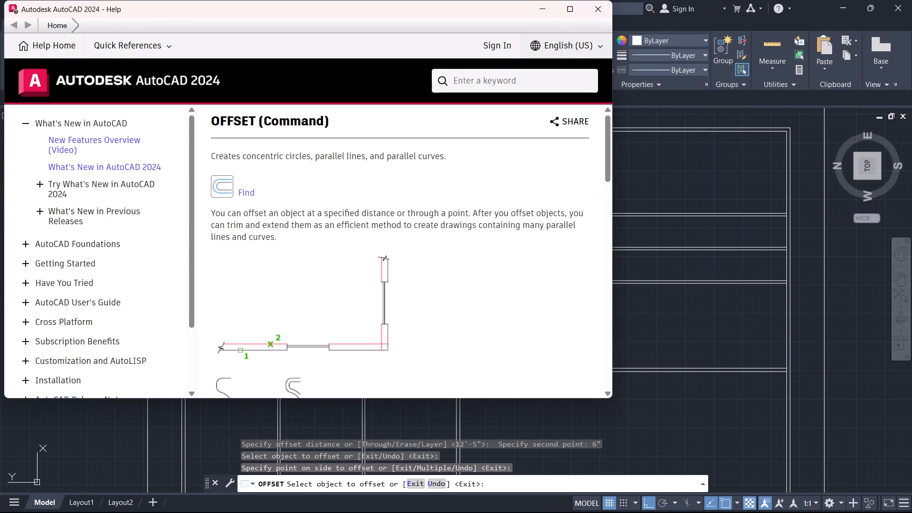
click(589, 6)
key(Escape)
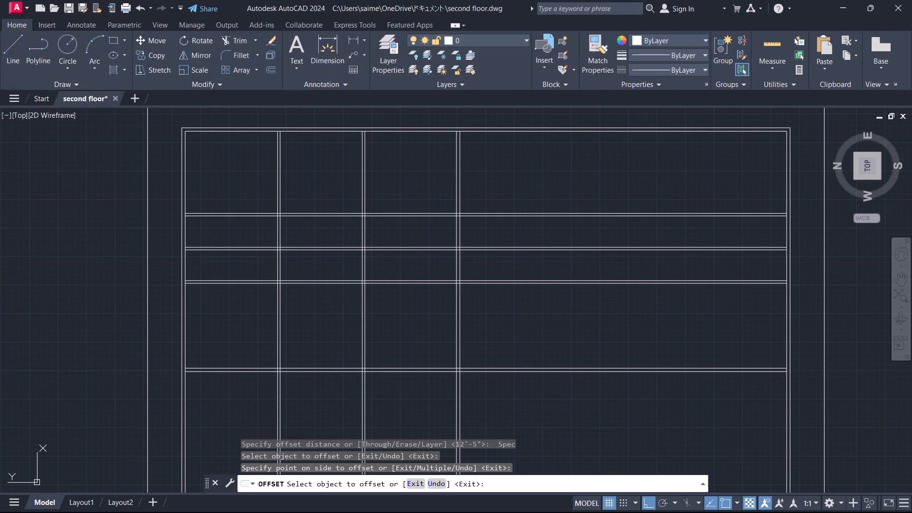
Trim all partition lines extending south of the southernmost east-west wall and west of the fourth north-south wall.
text(tr)
key(Return)
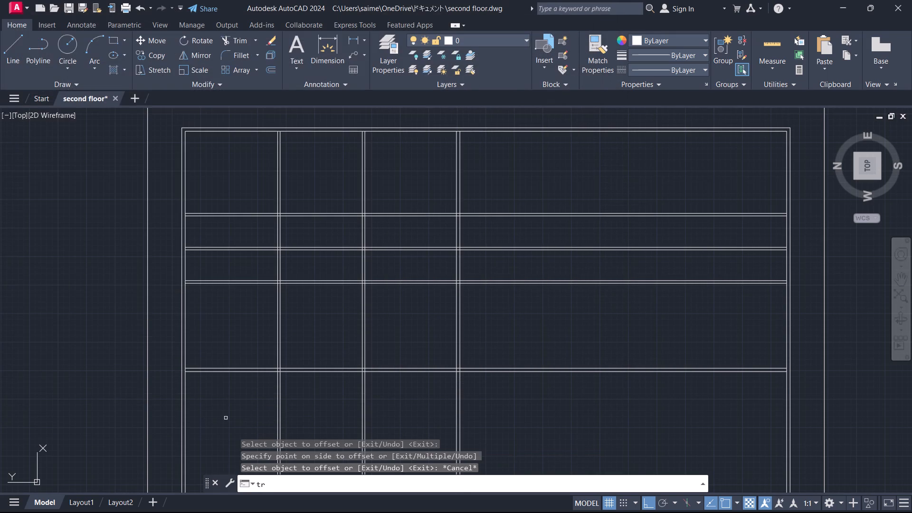
click(489, 181)
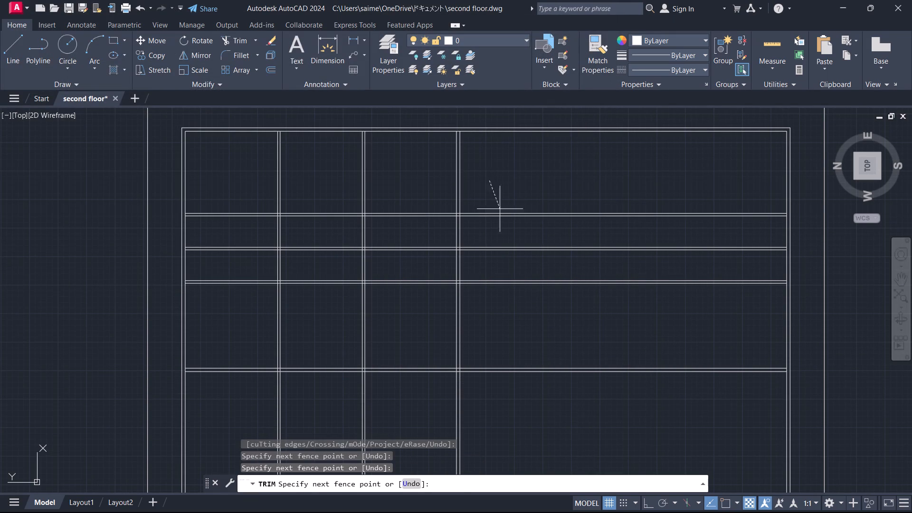
click(489, 403)
click(484, 393)
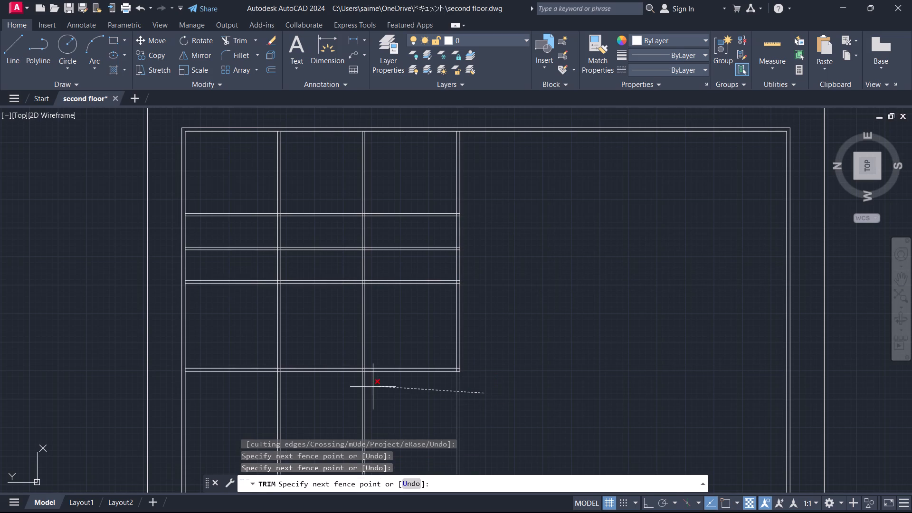
click(216, 400)
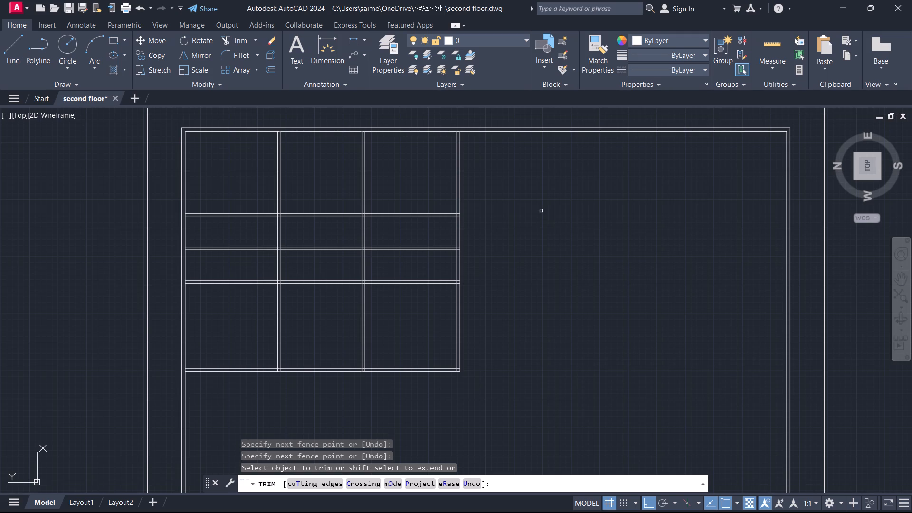
Trim the first three north-south partition walls out of the two bays south of the northernmost east-west wall.
scroll(442, 208, up, 3)
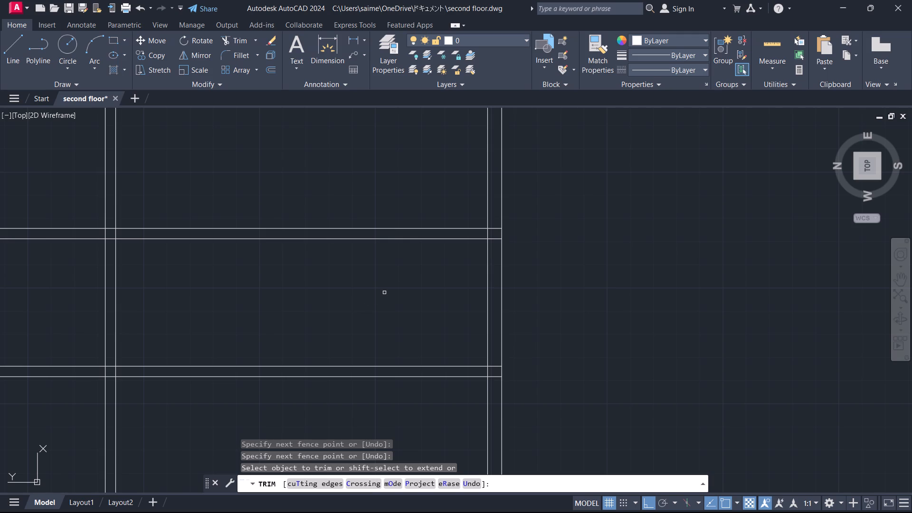
scroll(388, 289, down, 3)
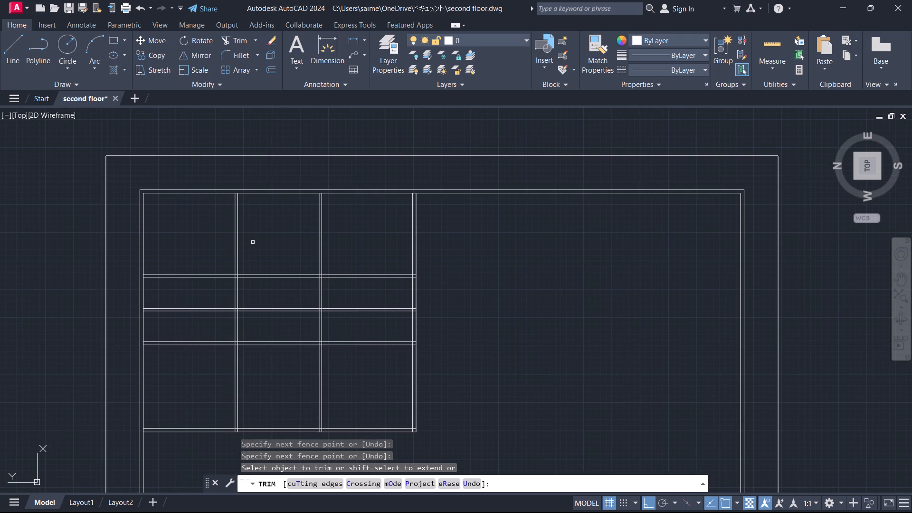
click(284, 255)
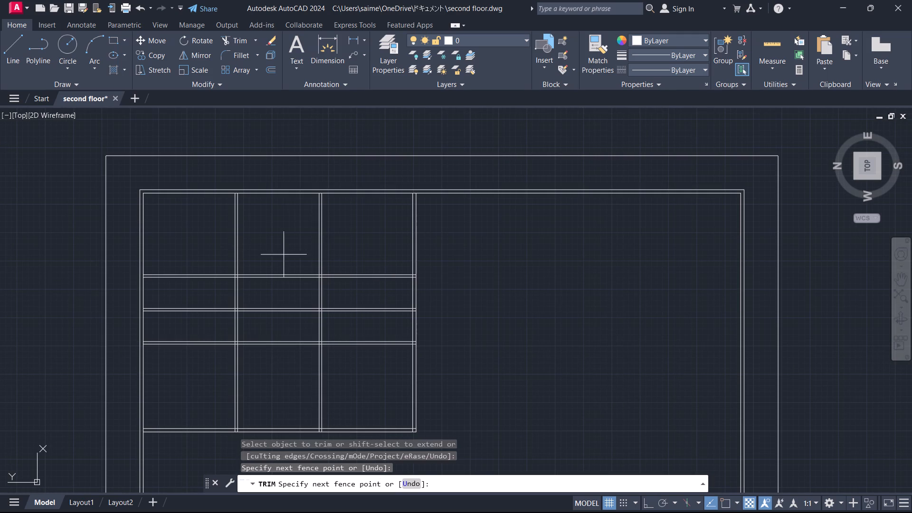
click(275, 371)
drag(360, 256, 356, 272)
click(370, 231)
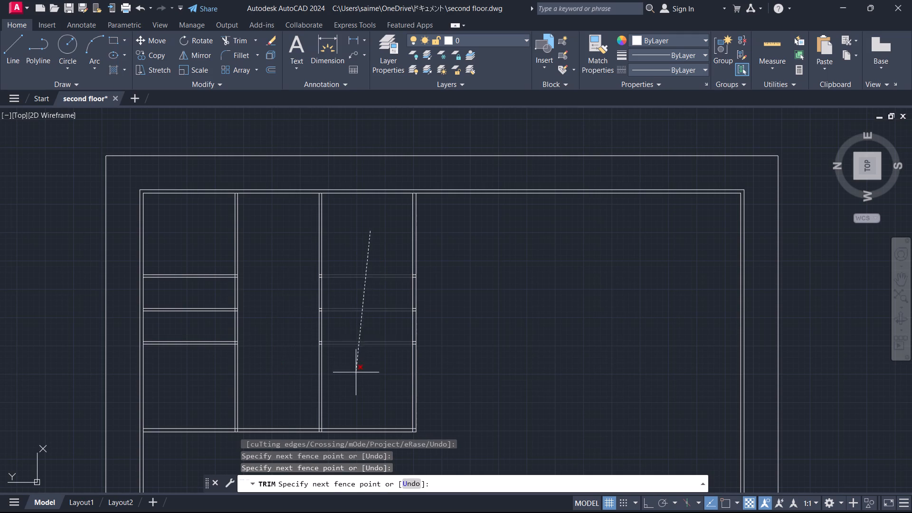
click(356, 372)
Trim the three pairs of leftover line stubs inside the southernmost east-west wall.
scroll(407, 275, up, 4)
click(443, 252)
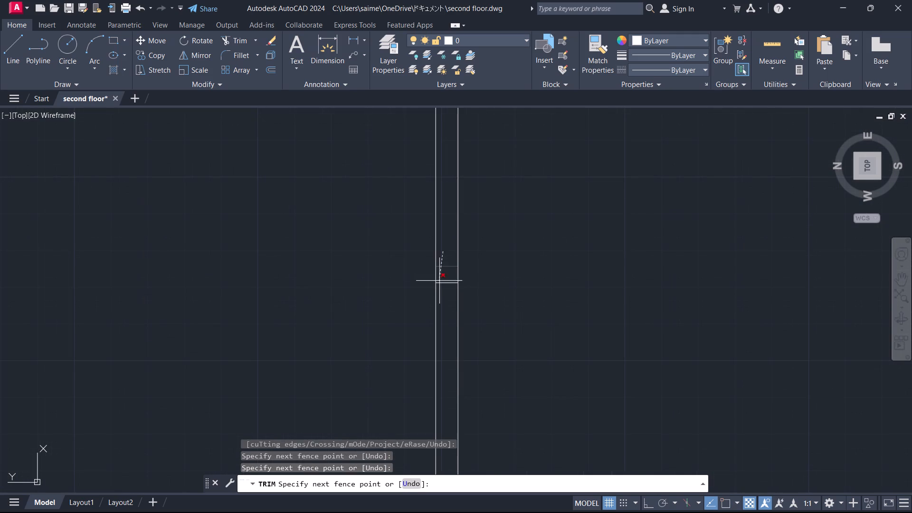
click(439, 323)
scroll(288, 258, down, 3)
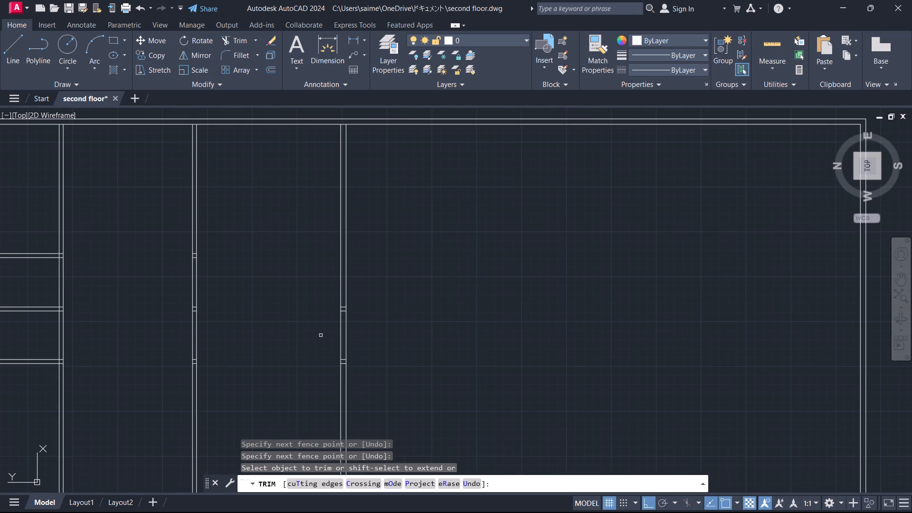
scroll(323, 340, up, 3)
click(401, 196)
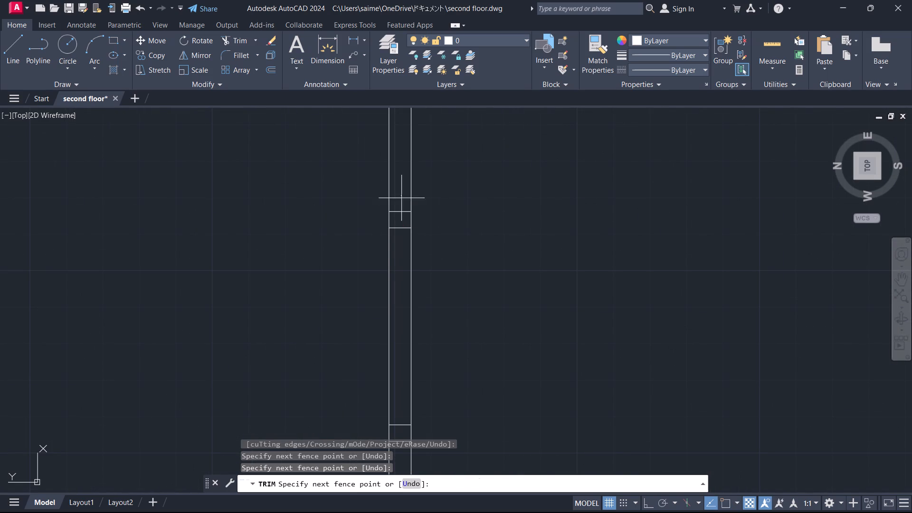
click(398, 263)
scroll(284, 234, down, 2)
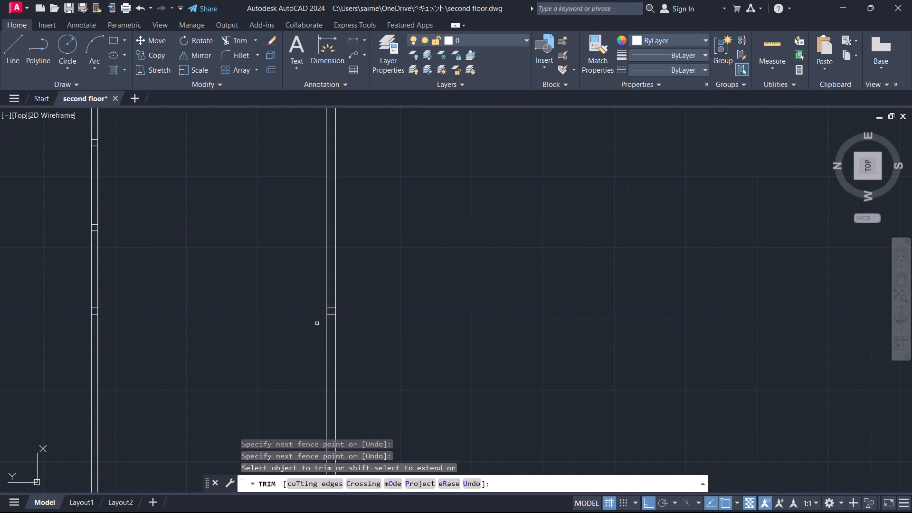
scroll(317, 348, up, 3)
drag(351, 229, 351, 236)
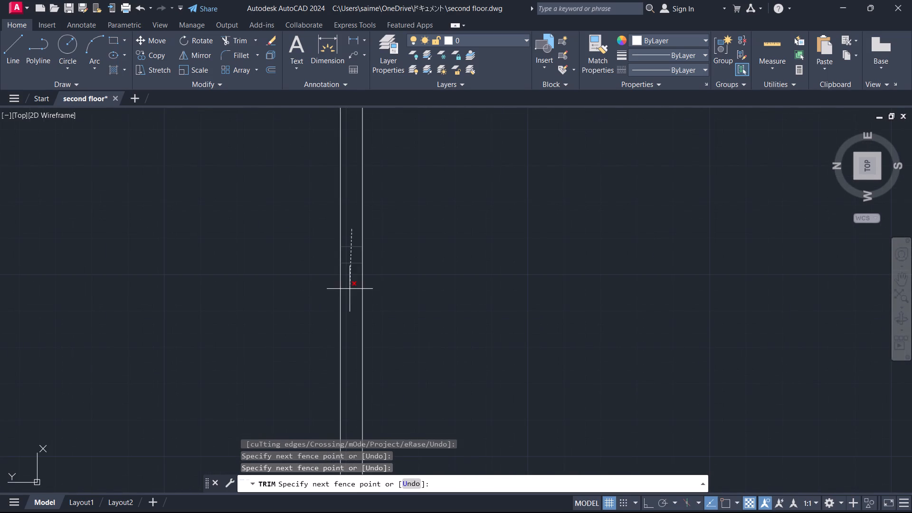
click(351, 294)
Trim the three pairs of leftover line stubs inside the middle east-west wall and end trimming.
scroll(446, 245, down, 3)
scroll(237, 228, up, 2)
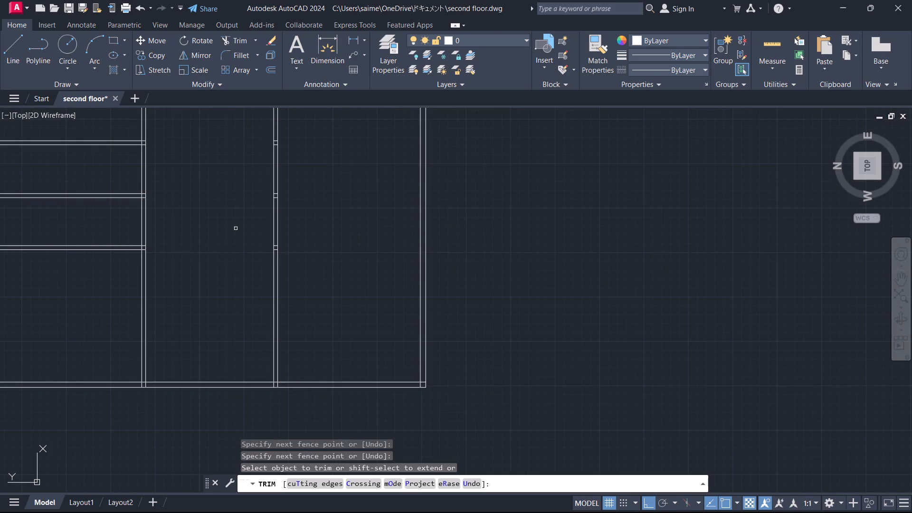
click(334, 261)
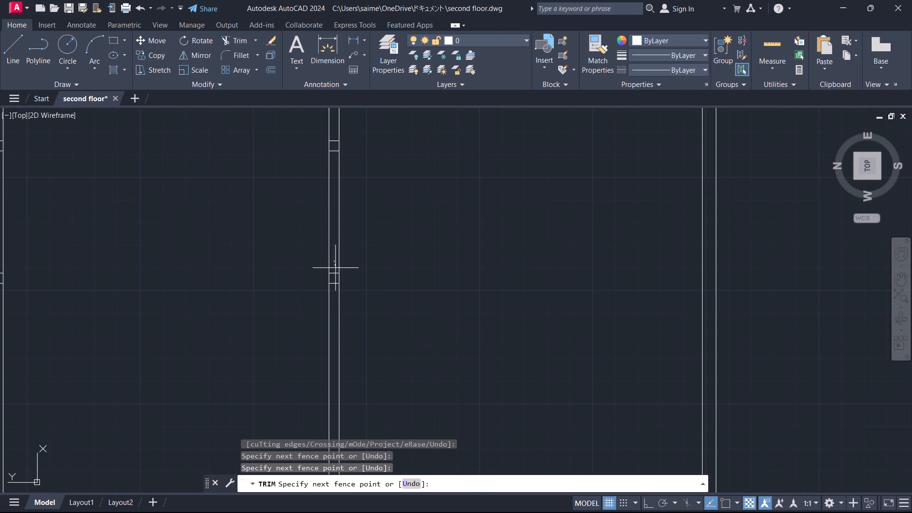
click(333, 298)
middle_drag(277, 276, 278, 300)
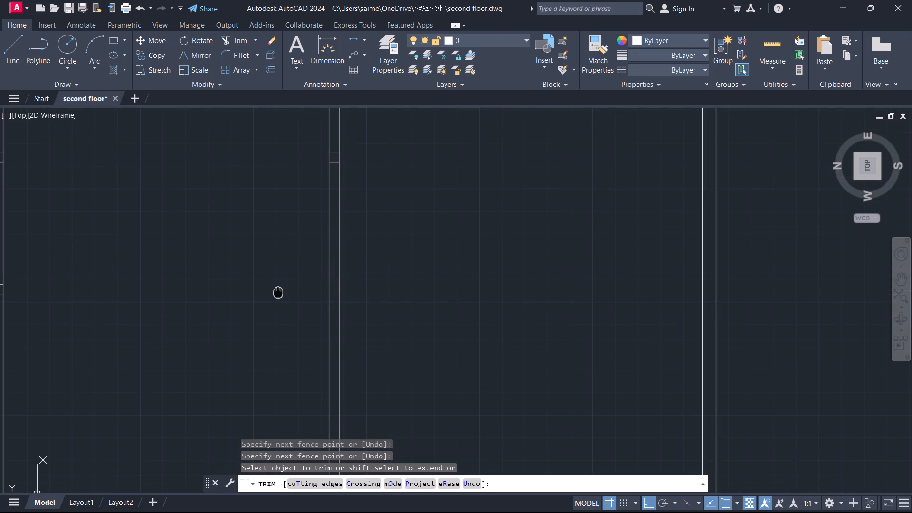
middle_drag(278, 300, 351, 474)
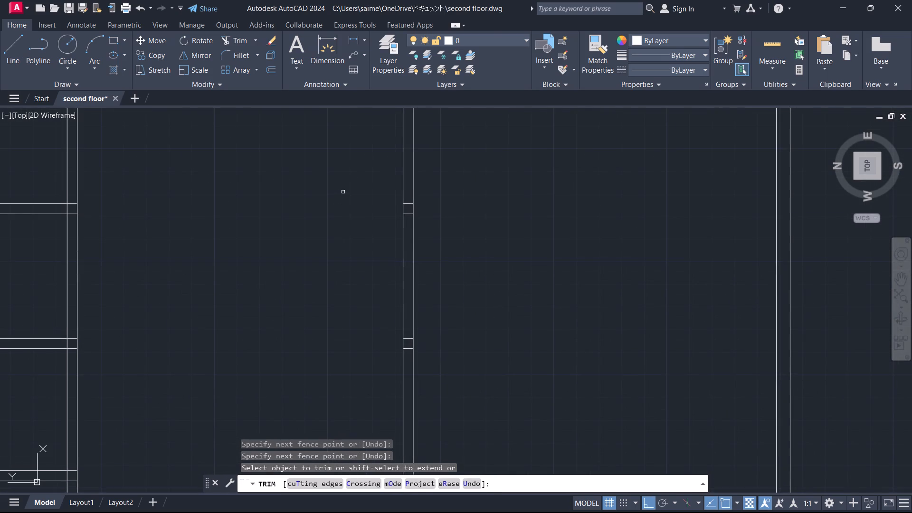
click(408, 199)
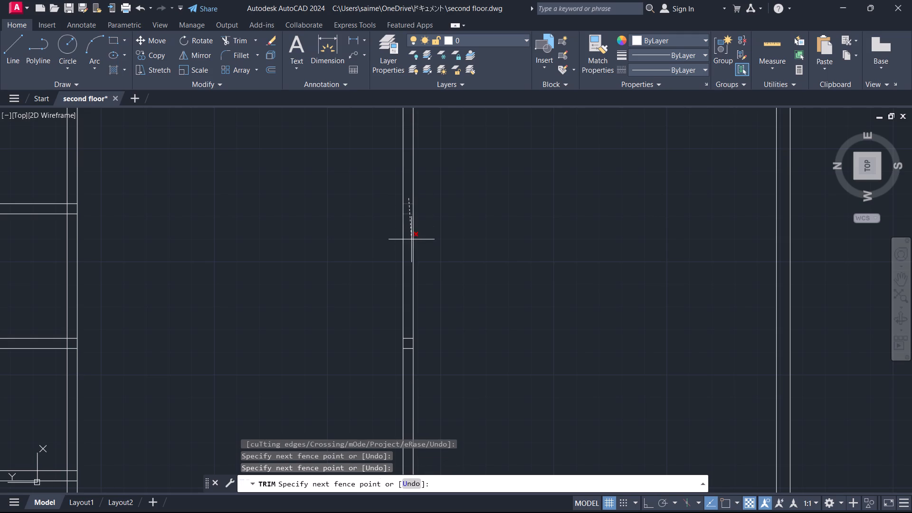
click(408, 246)
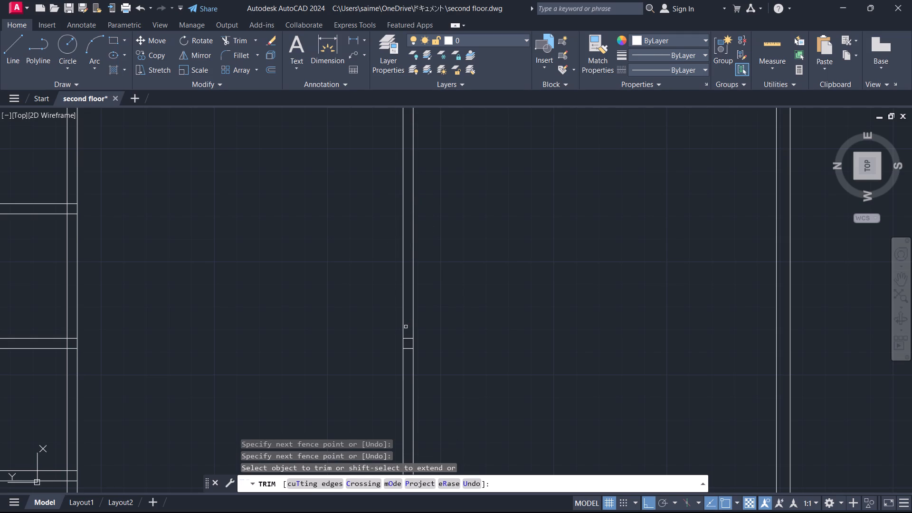
click(408, 329)
click(408, 360)
scroll(262, 321, down, 2)
middle_drag(272, 313, 383, 276)
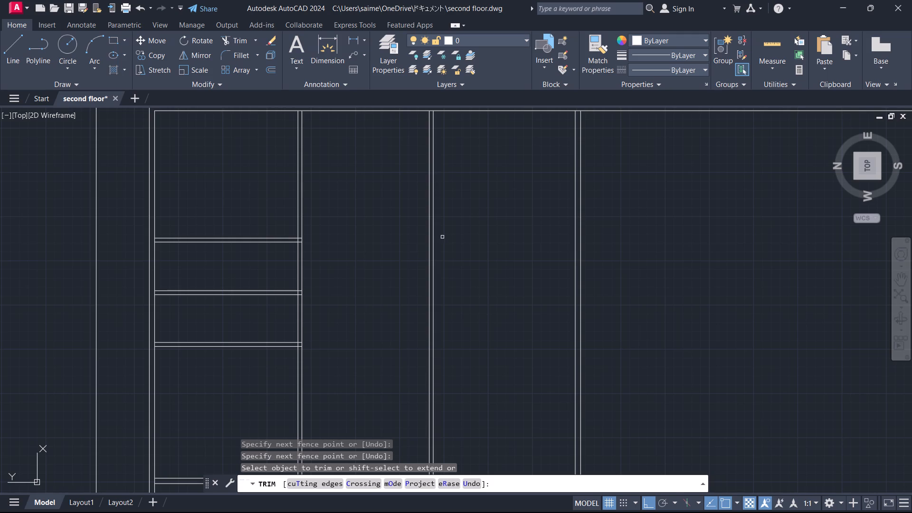
scroll(405, 267, down, 1)
middle_drag(389, 269, 360, 301)
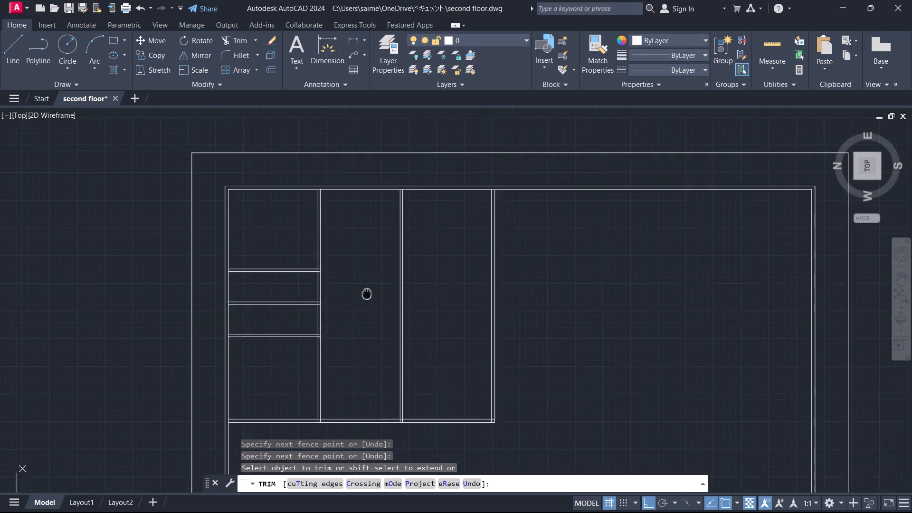
middle_drag(360, 301, 352, 317)
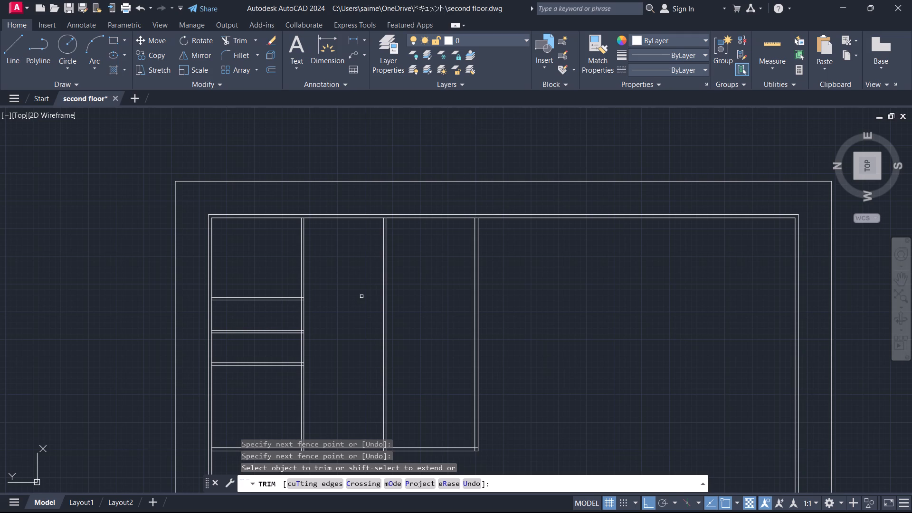
key(Escape)
Offset the inner line of the north outer wall 9'2" to the south.
middle_drag(308, 301, 411, 286)
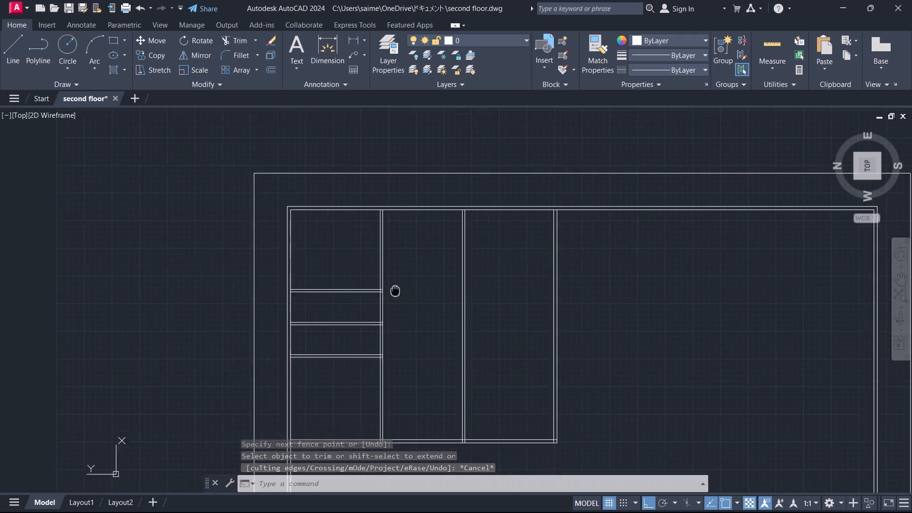
middle_drag(411, 286, 434, 281)
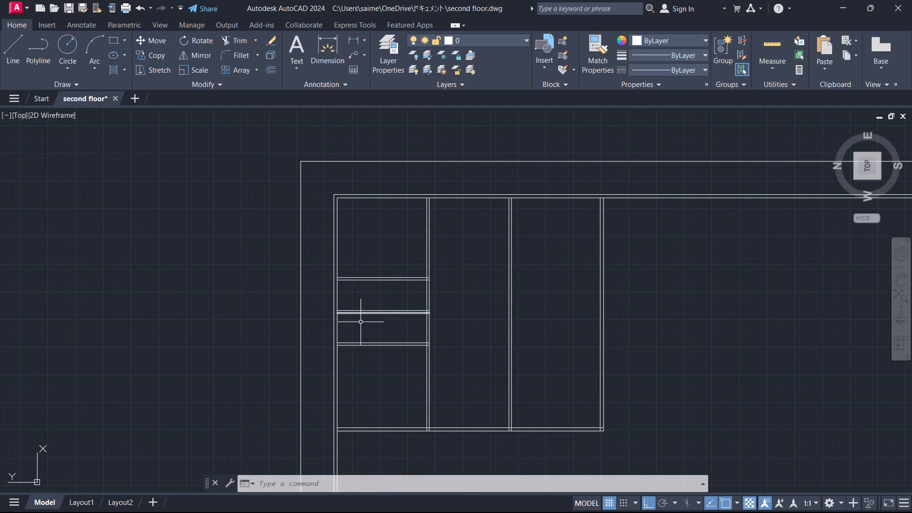
key(o)
key(Return)
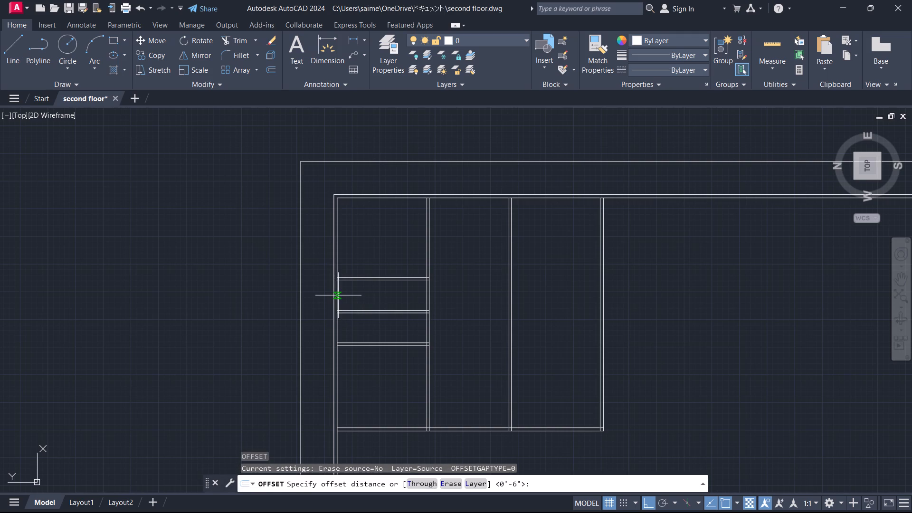
drag(338, 295, 344, 295)
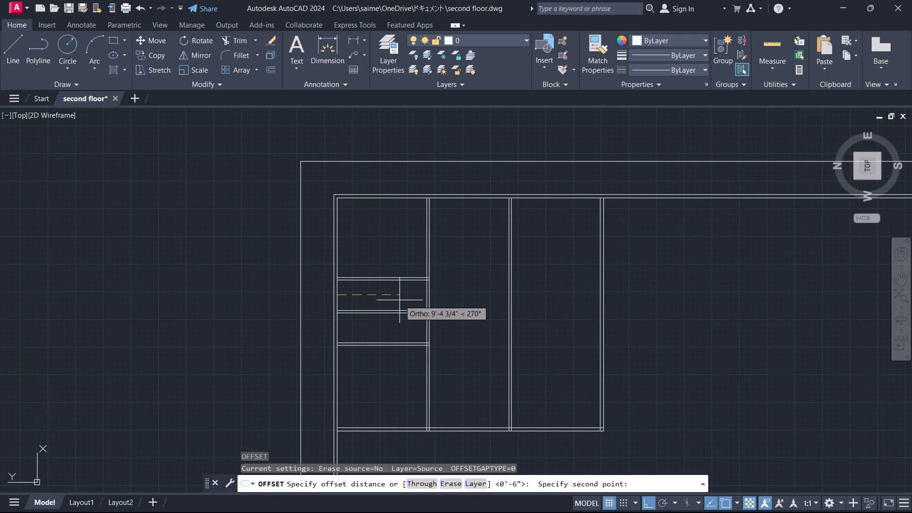
text(9'2)
key(shift+quotedbl)
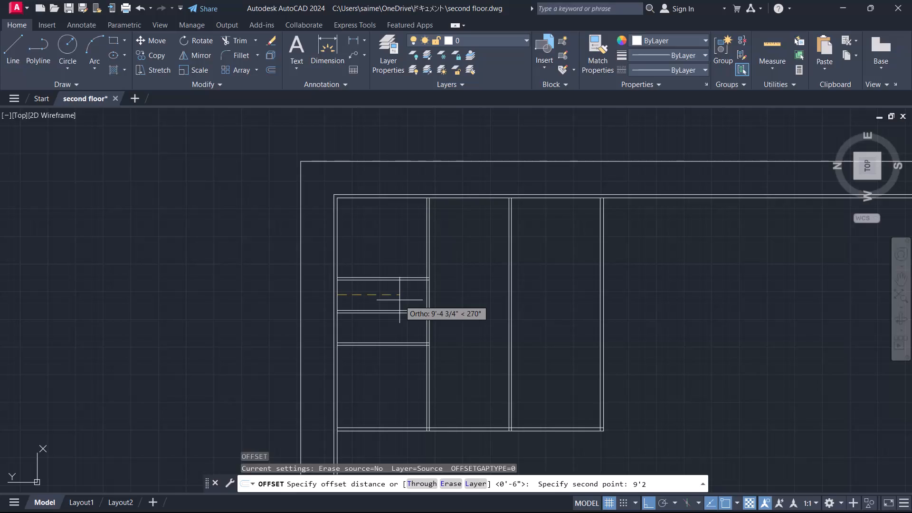
key(Return)
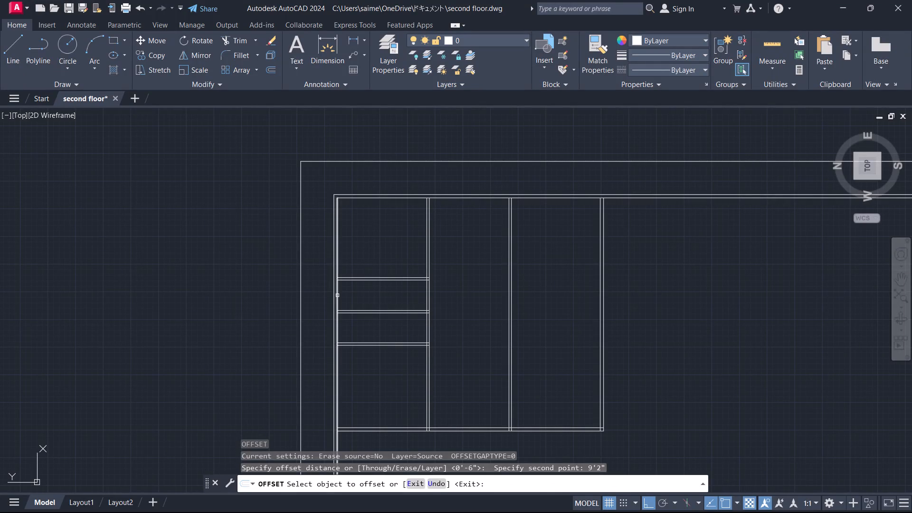
click(338, 295)
click(412, 298)
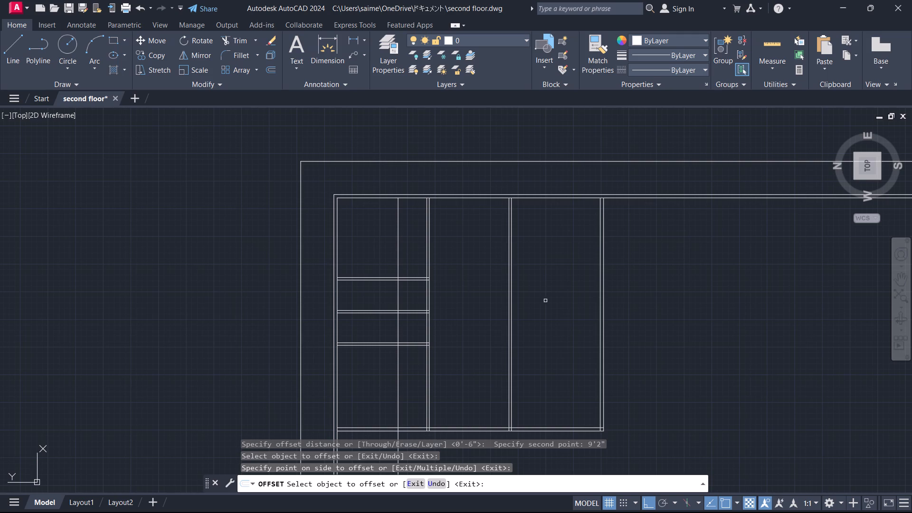
Offset the new east-west line 4.5" to the north to form a partition wall.
key(space)
key(space)
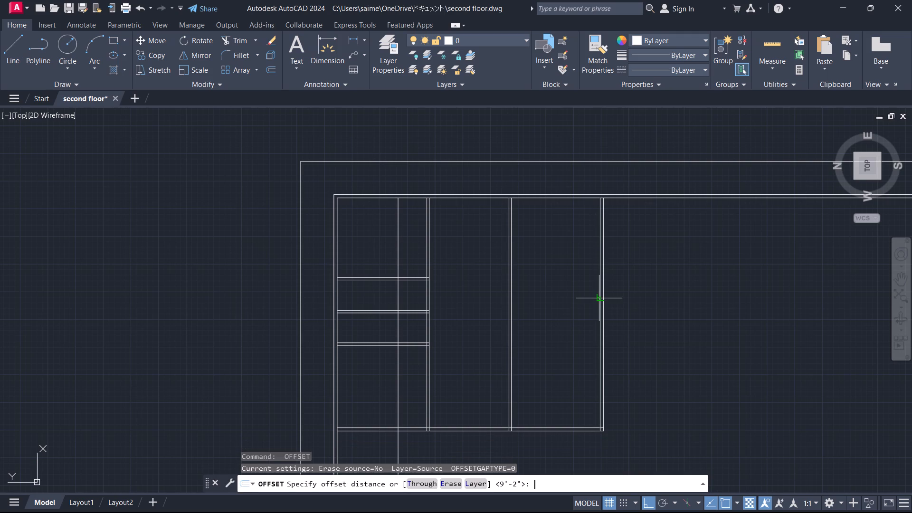
scroll(410, 280, up, 3)
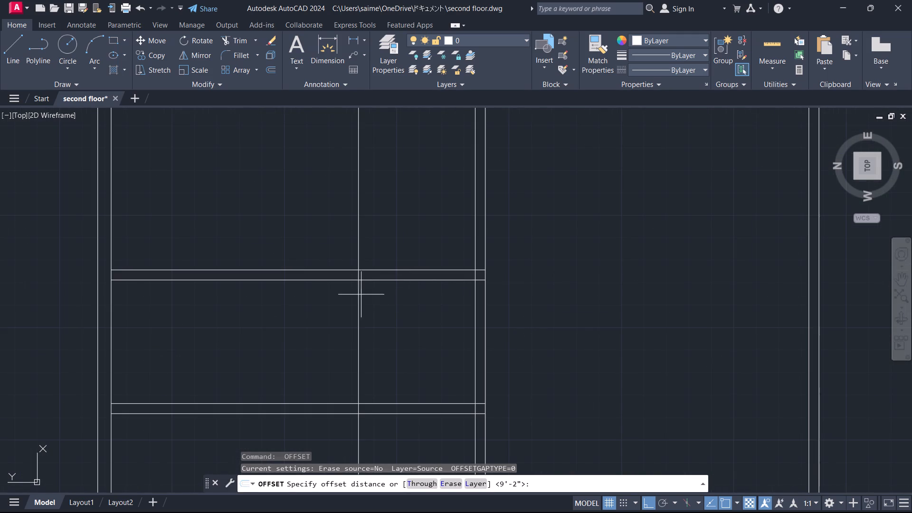
click(358, 297)
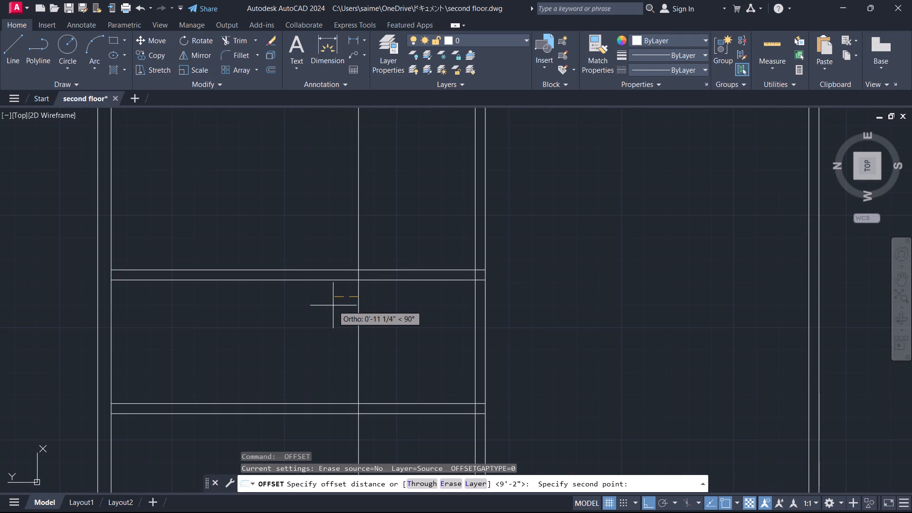
text(4.5")
key(Return)
click(358, 310)
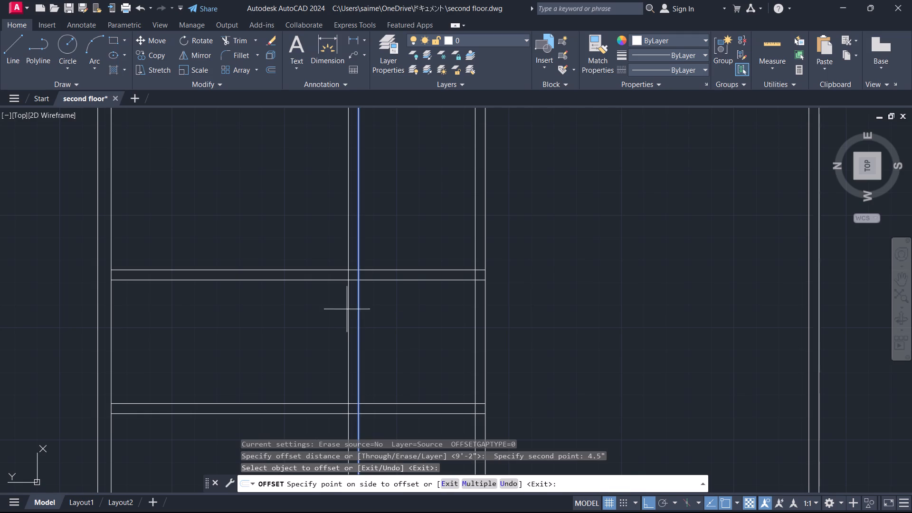
click(301, 316)
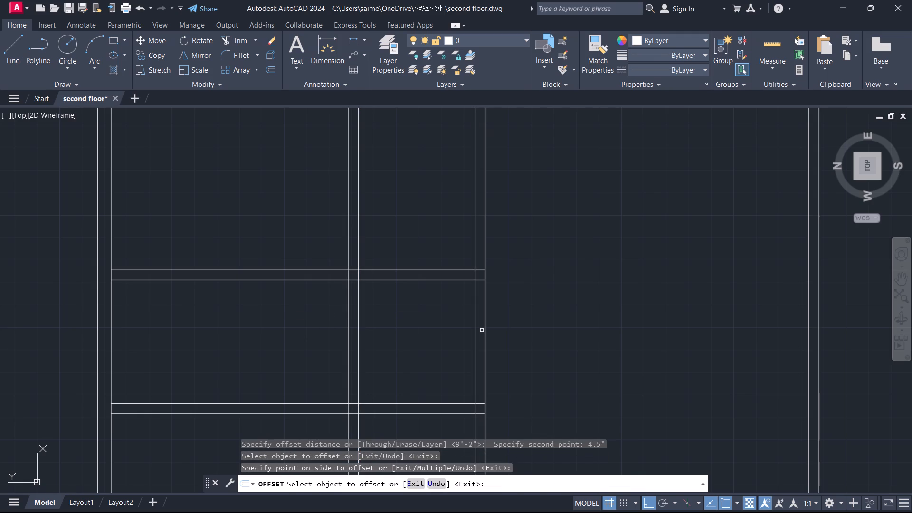
key(Escape)
Trim the new partition east of the first north-south wall, and the adjacent east-west wall to its south between the first two north-south walls.
text(tr)
key(Return)
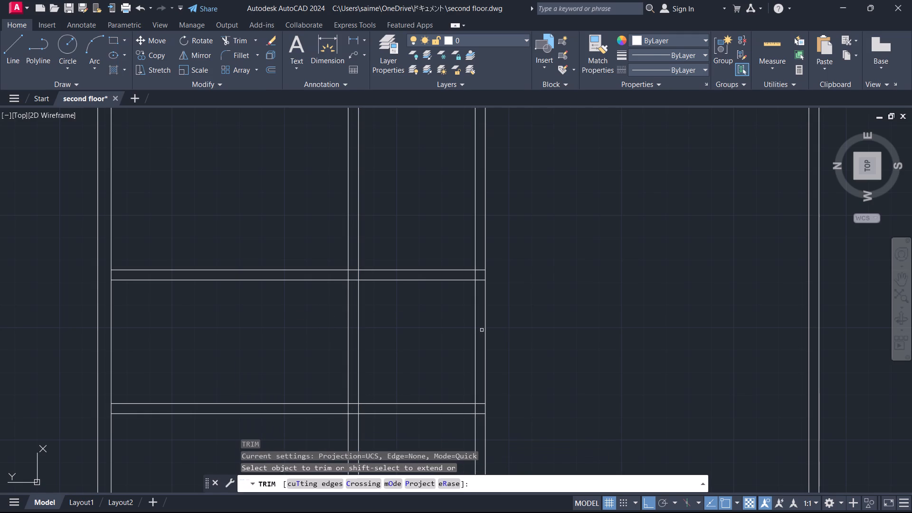
click(404, 229)
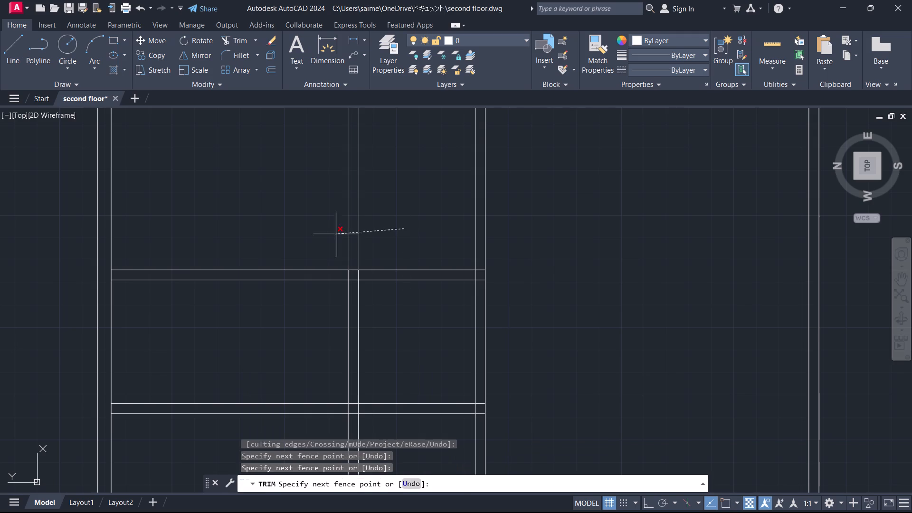
click(324, 235)
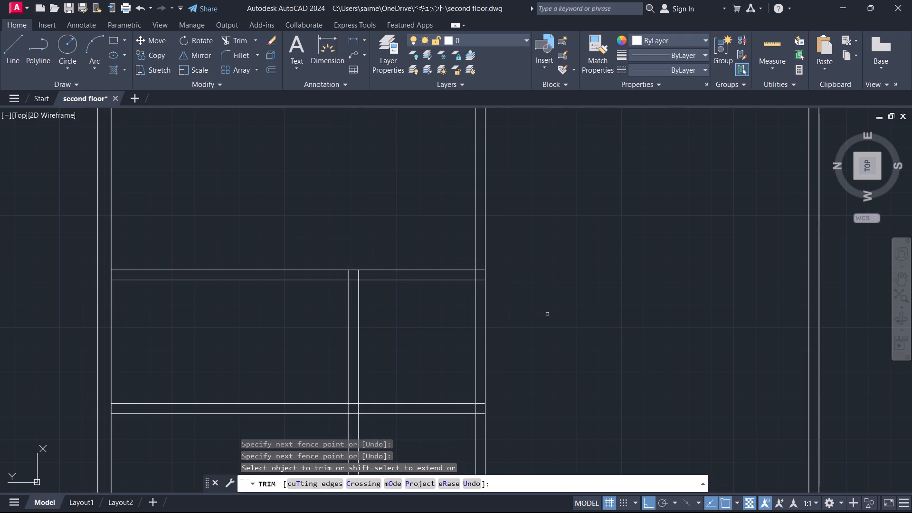
click(546, 330)
click(427, 320)
Trim the third north-south wall south of the new partition, and the new partition west of that wall.
scroll(659, 278, down, 2)
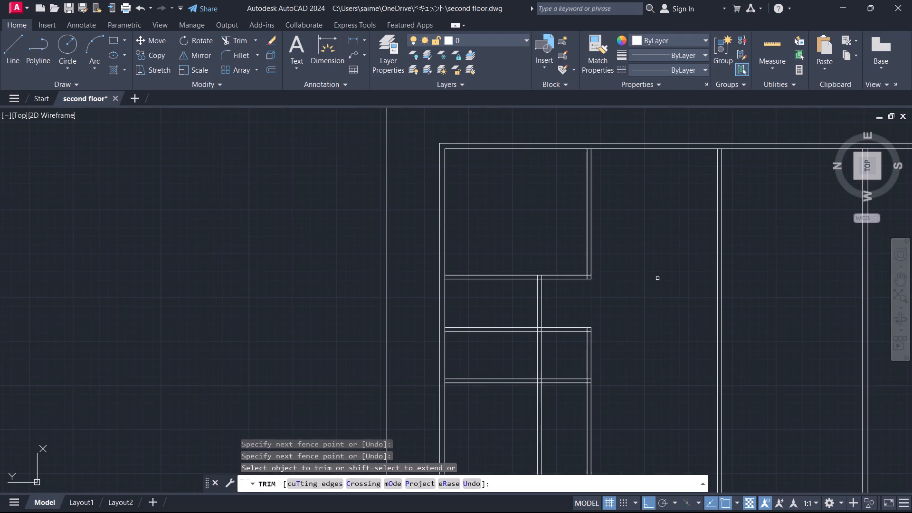
drag(563, 367, 561, 373)
click(564, 414)
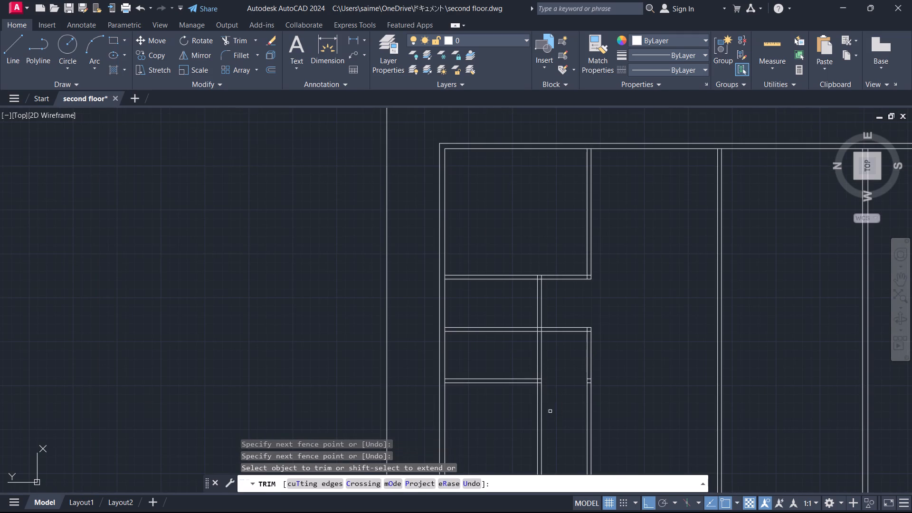
click(555, 407)
click(500, 413)
Trim the leftover stubs inside the east-west wall south of the new partition, where the third and second north-south walls meet it.
scroll(612, 389, up, 3)
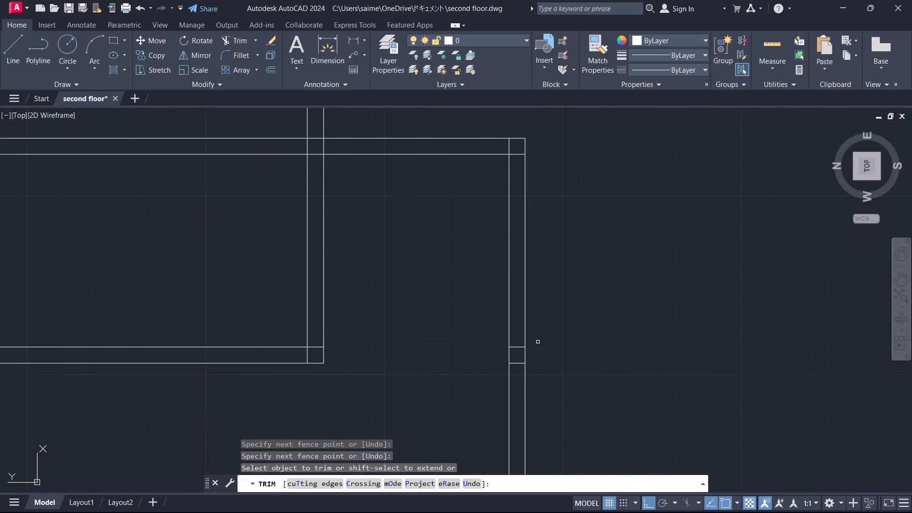
click(518, 340)
click(518, 370)
scroll(510, 123, up, 2)
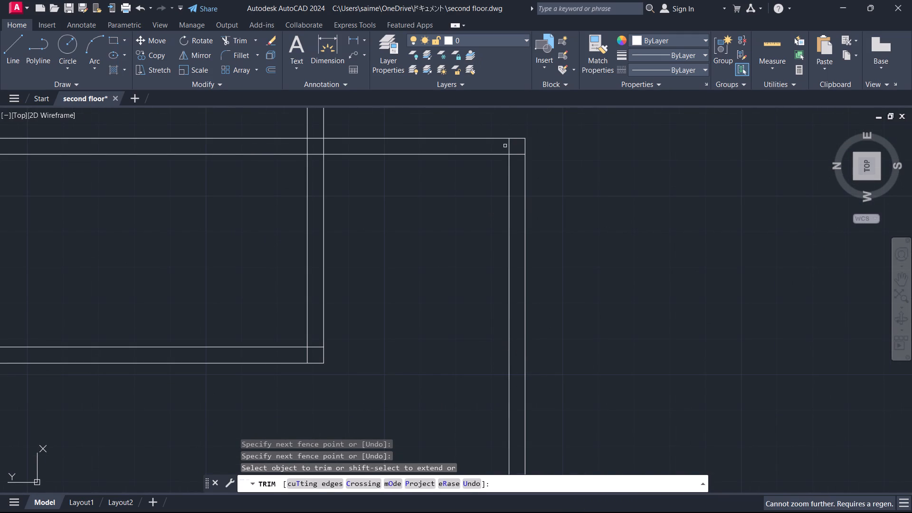
click(505, 146)
click(521, 158)
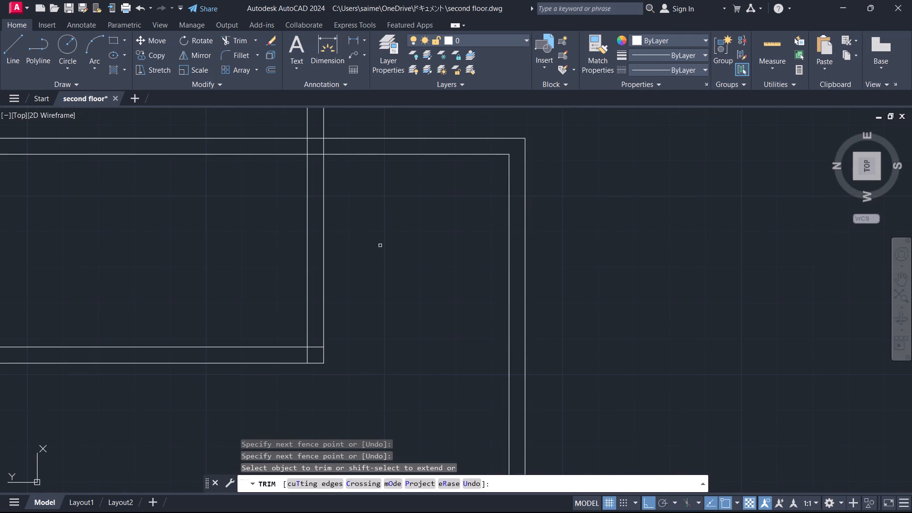
Trim the overlapping corner lines where the new partition meets the third north-south wall and where the first north-south wall ends.
click(318, 338)
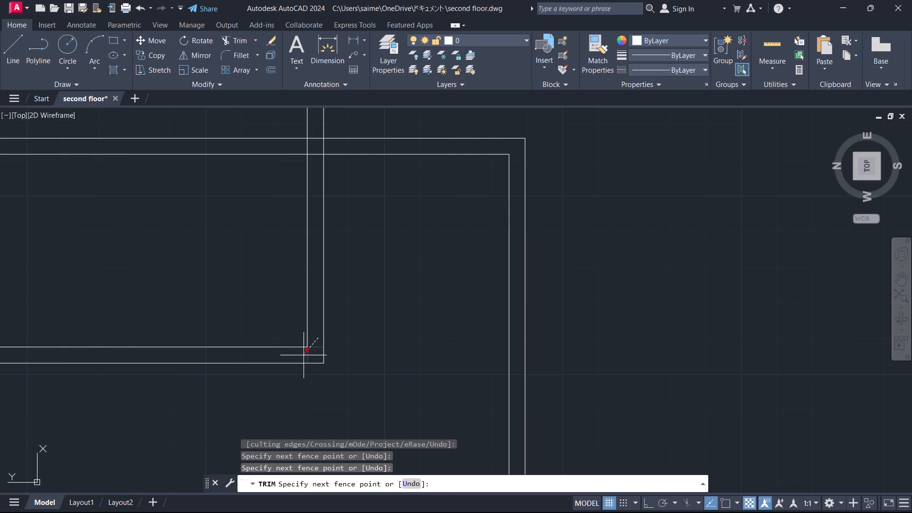
click(301, 356)
scroll(398, 270, down, 3)
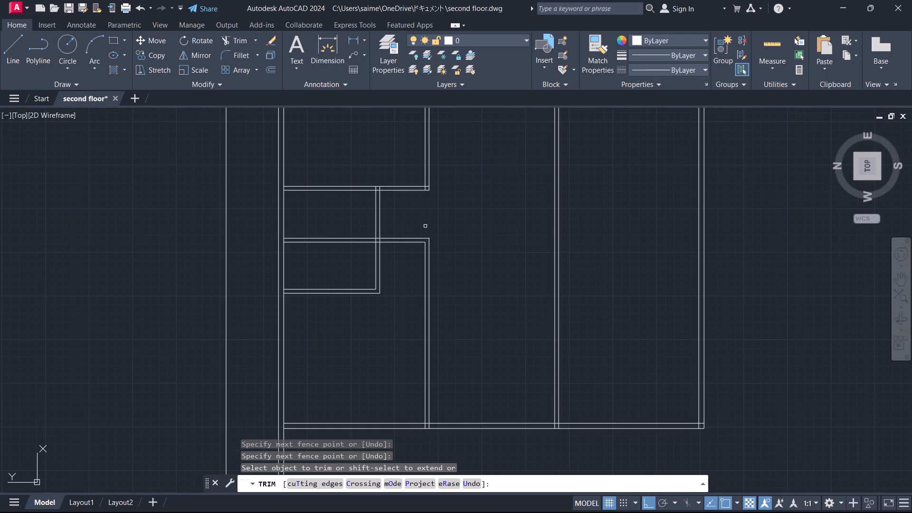
scroll(431, 175, up, 4)
click(410, 211)
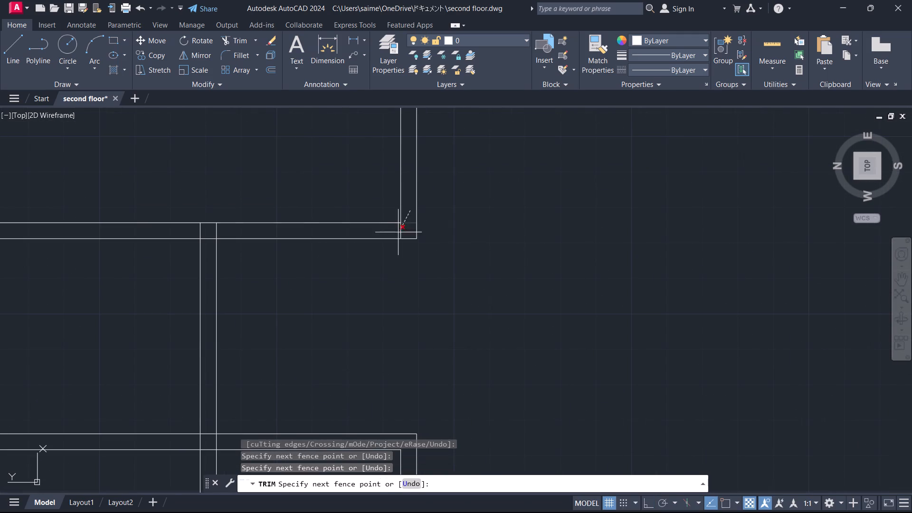
click(390, 237)
Trim the overlapping lines where the new partition meets the first north-south wall into an open T-junction.
scroll(503, 211, down, 2)
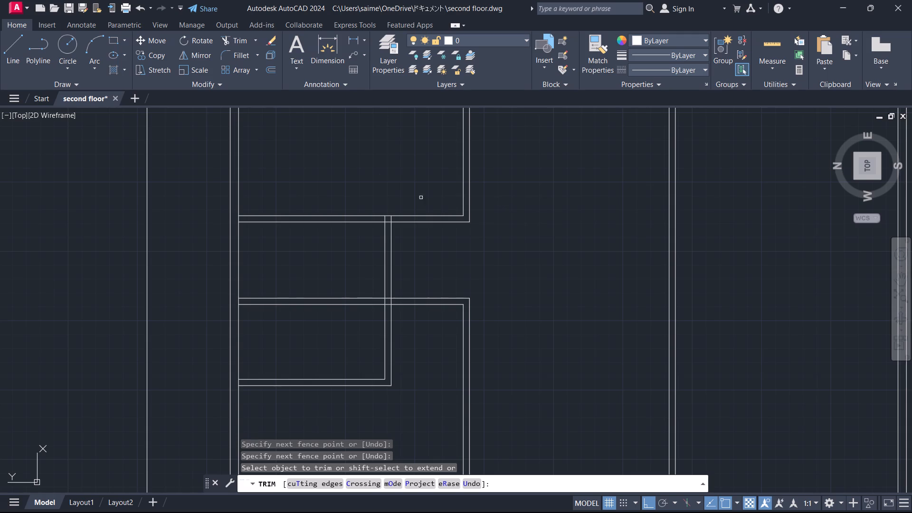
scroll(389, 224, up, 4)
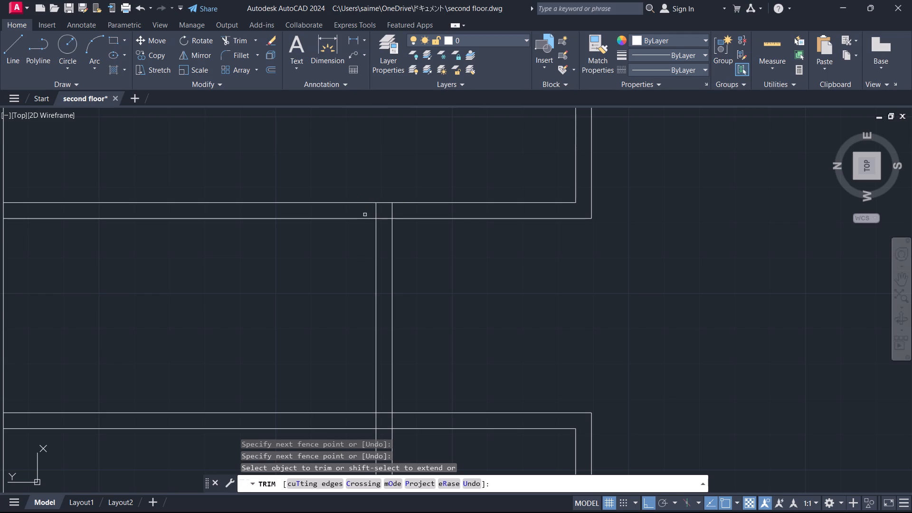
click(365, 211)
click(389, 222)
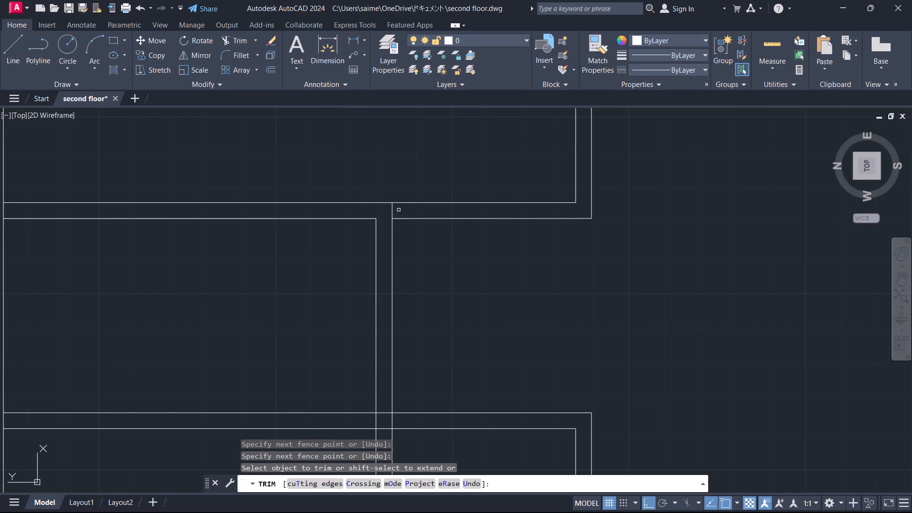
click(392, 212)
Measure the clear distance between the two southernmost east-west interior walls, where they meet the east outer wall.
scroll(441, 219, down, 3)
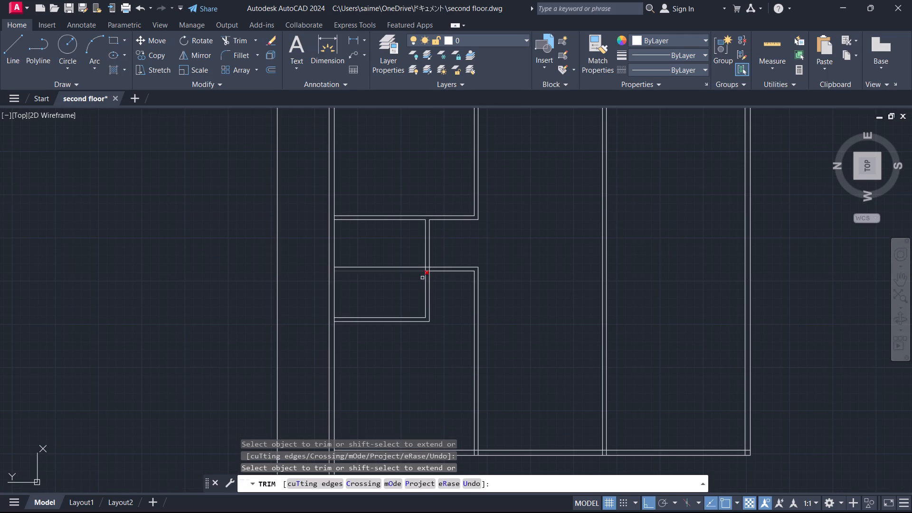
scroll(428, 278, up, 1)
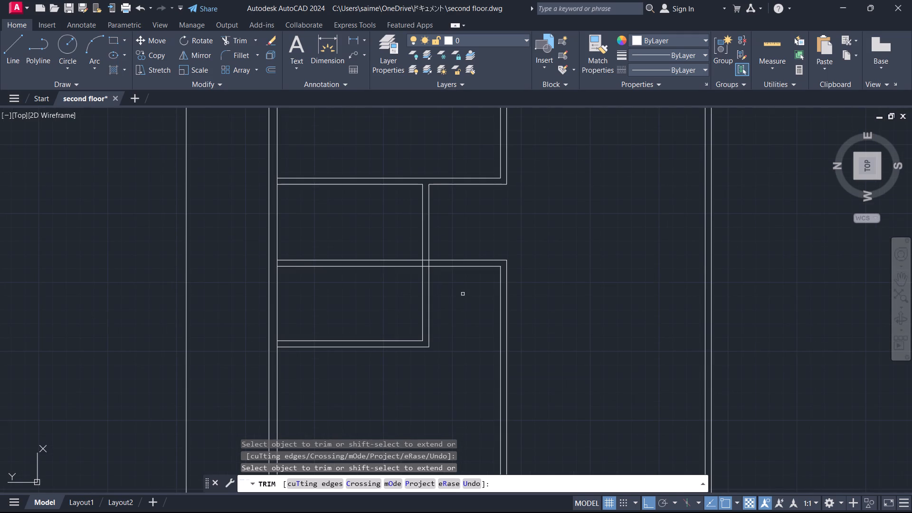
scroll(545, 246, down, 2)
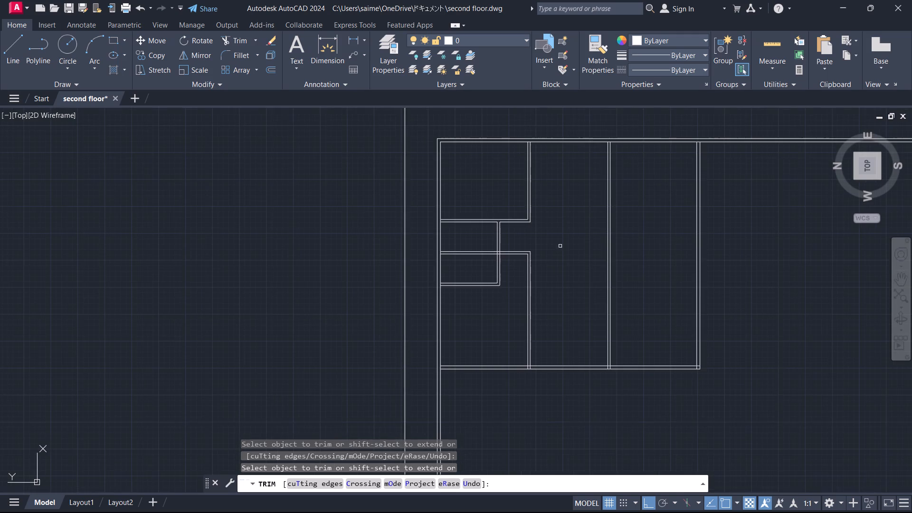
middle_drag(562, 245, 469, 258)
scroll(697, 233, down, 2)
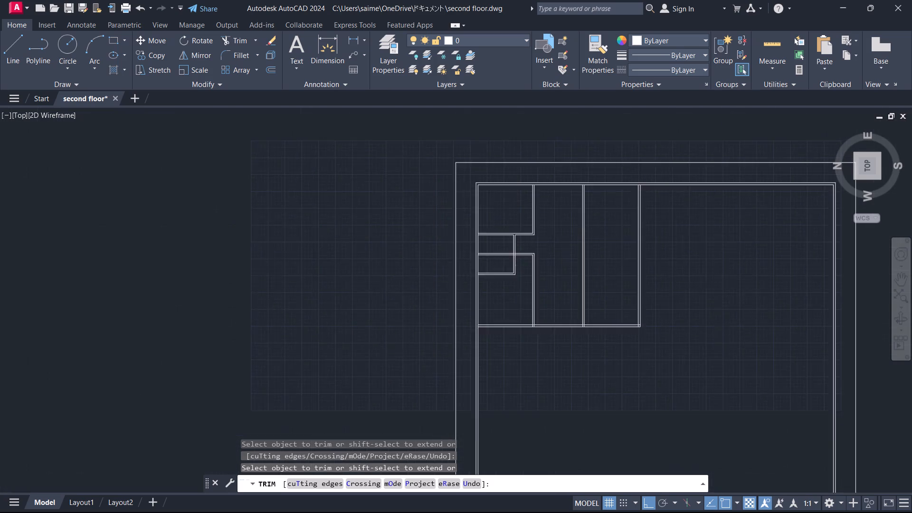
middle_drag(771, 247, 622, 217)
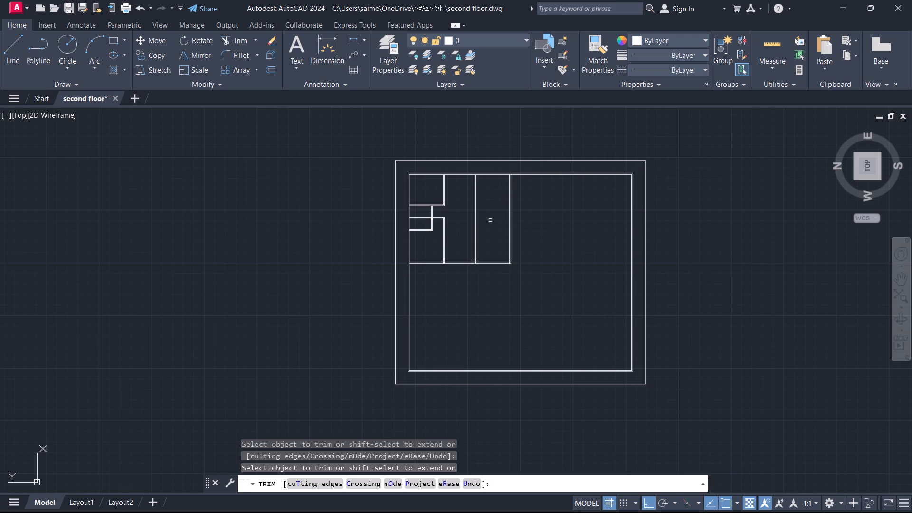
click(356, 44)
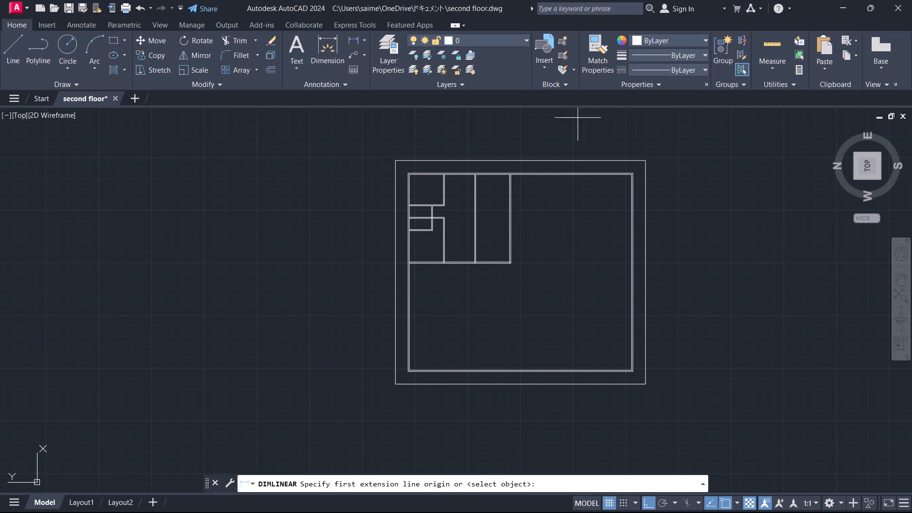
scroll(497, 155, up, 4)
click(373, 228)
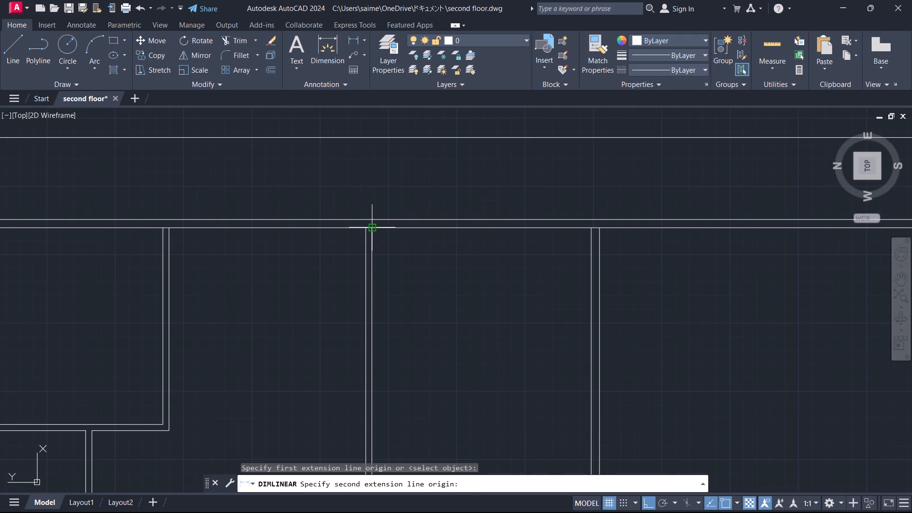
click(586, 230)
scroll(496, 289, up, 3)
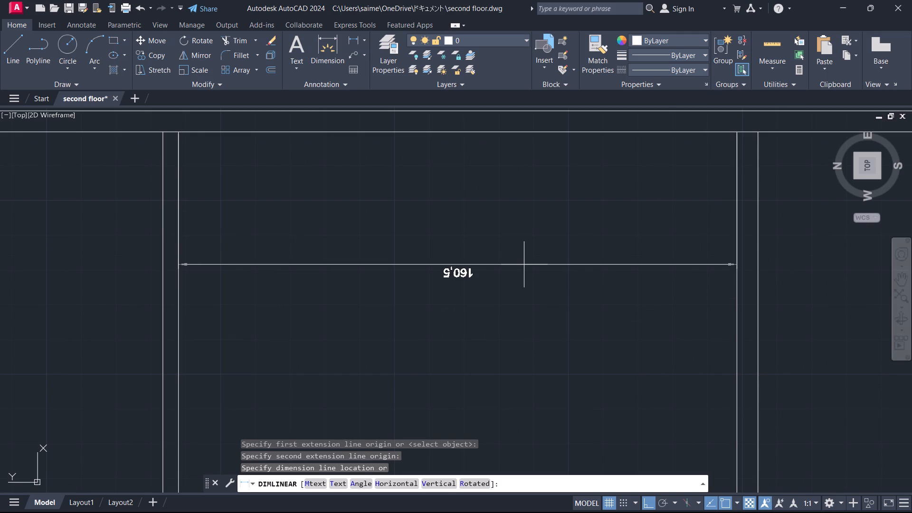
key(Escape)
Modify the ISO-25 dimension style to use the Architectural primary unit format, and set the style current.
scroll(534, 237, down, 5)
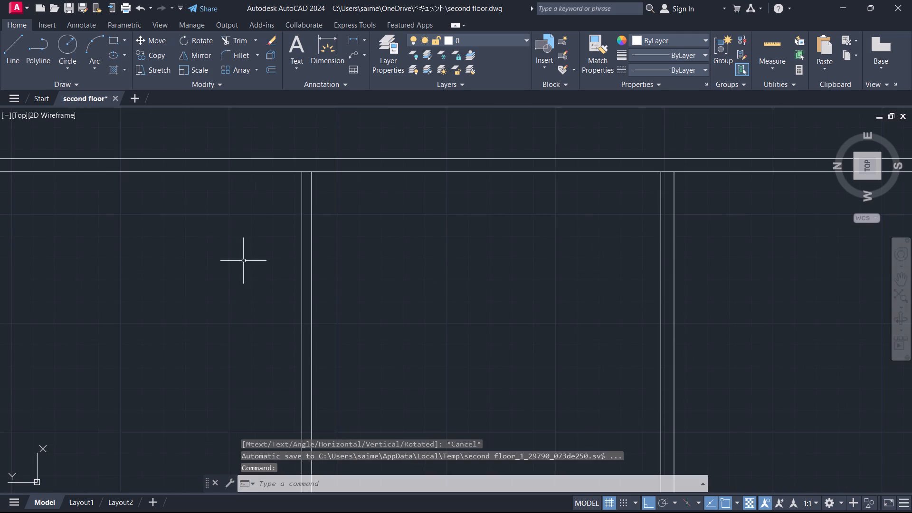
scroll(313, 192, down, 2)
scroll(353, 291, down, 1)
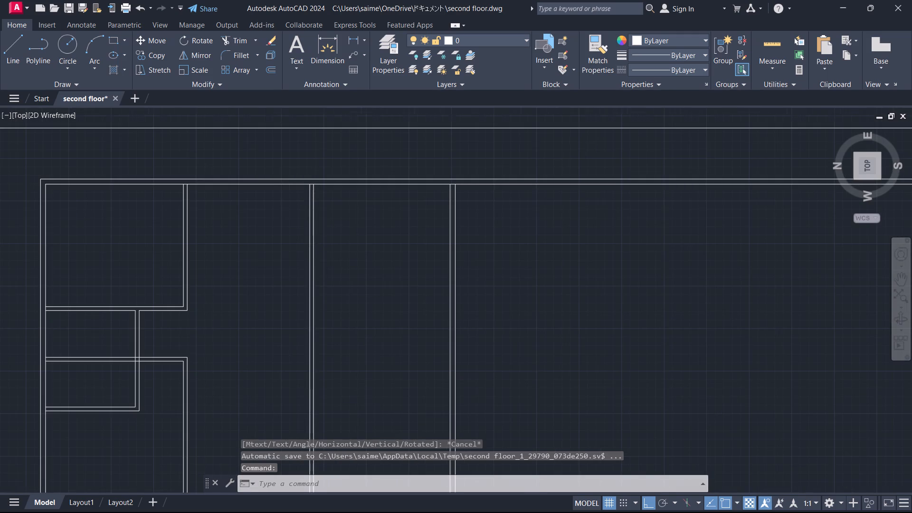
middle_drag(356, 290, 408, 223)
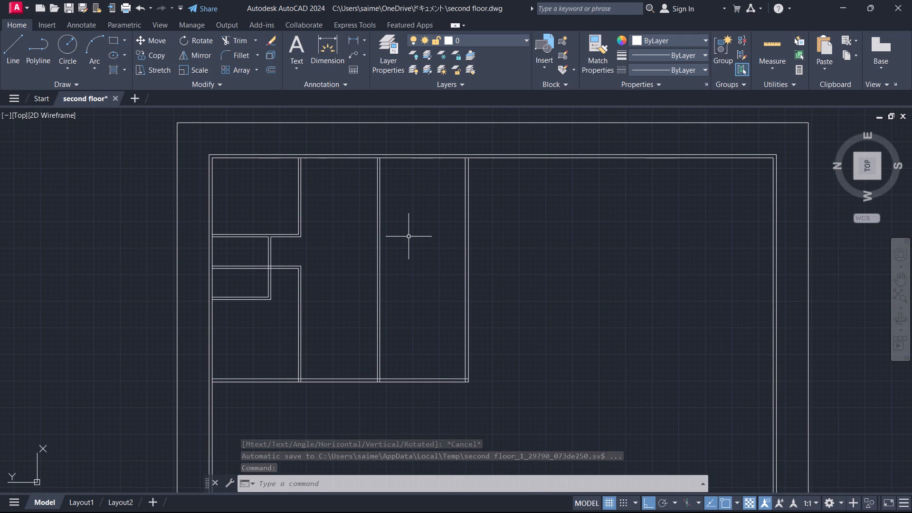
key(d)
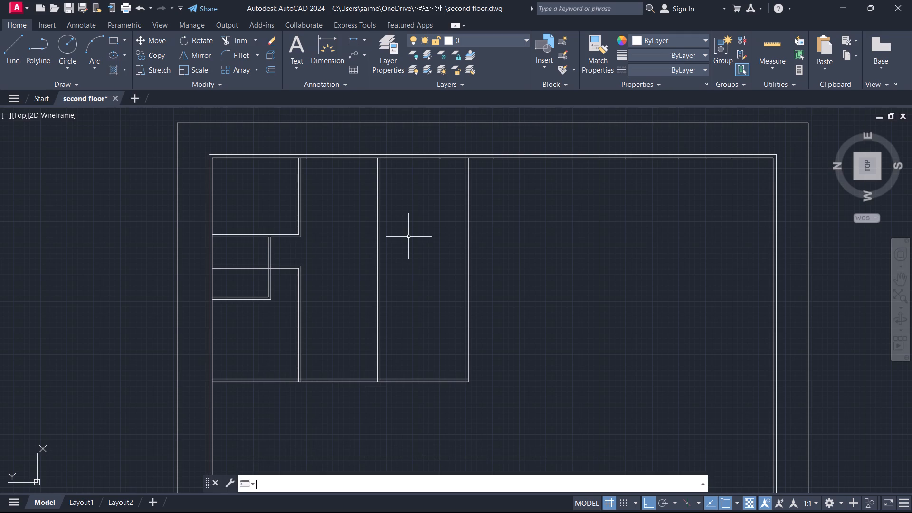
key(Return)
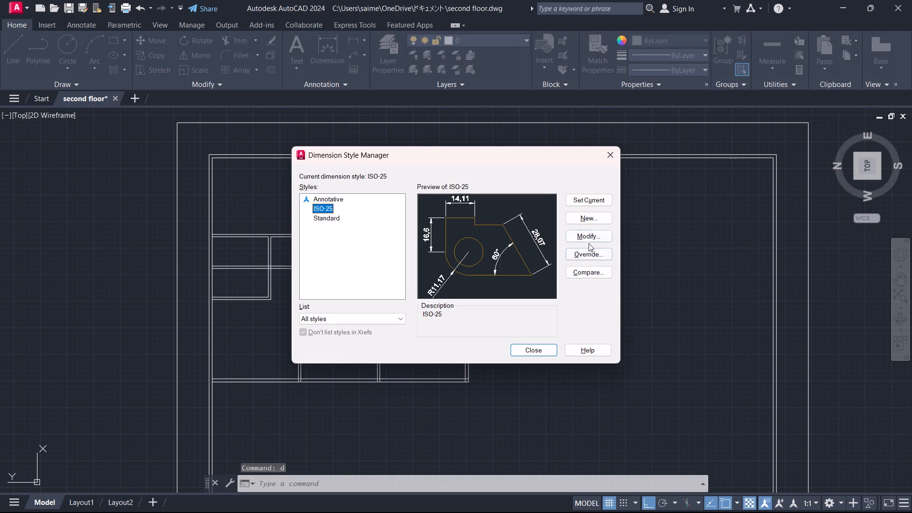
click(587, 237)
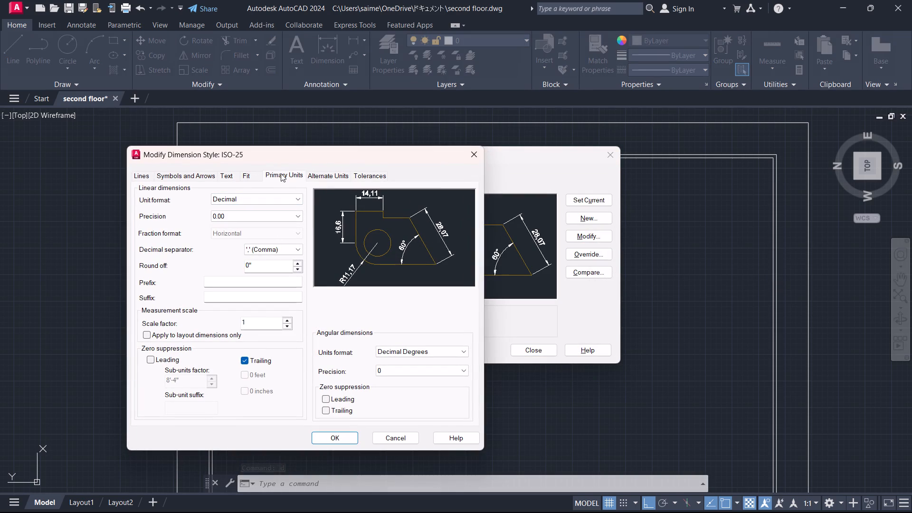
click(281, 173)
click(251, 201)
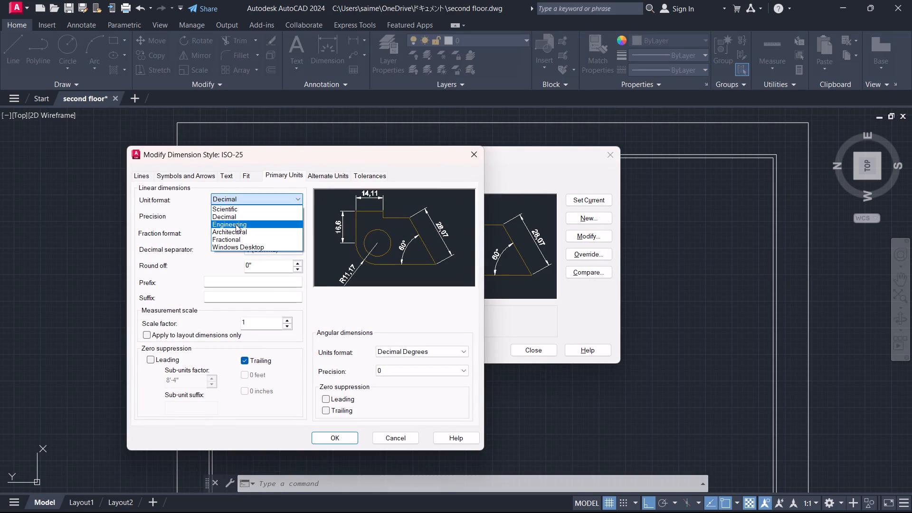
click(236, 231)
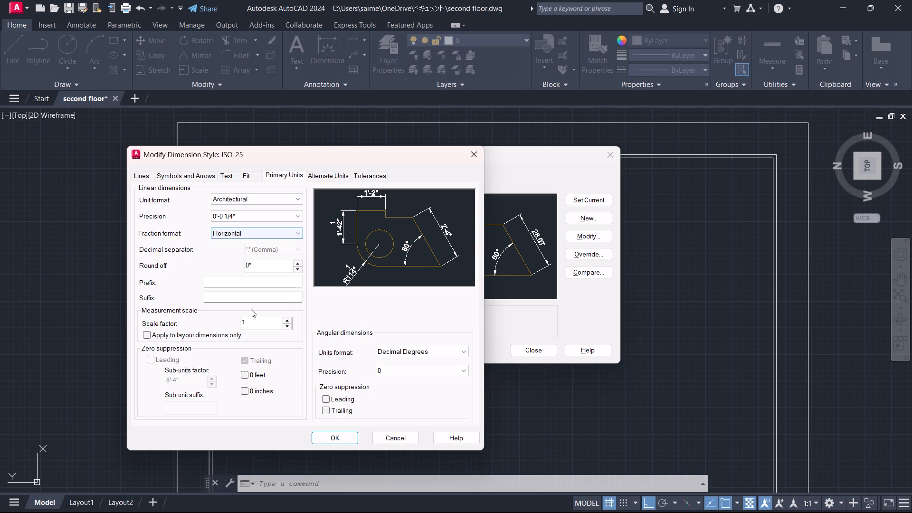
click(341, 441)
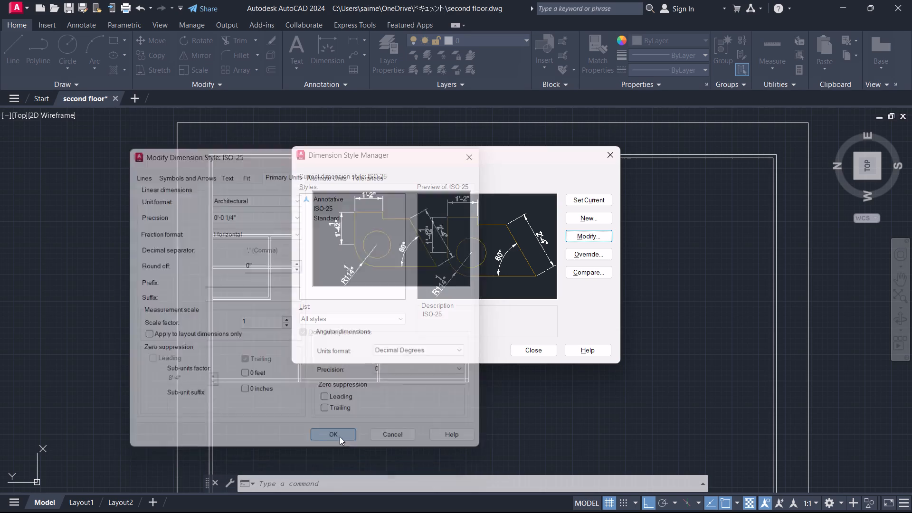
click(596, 198)
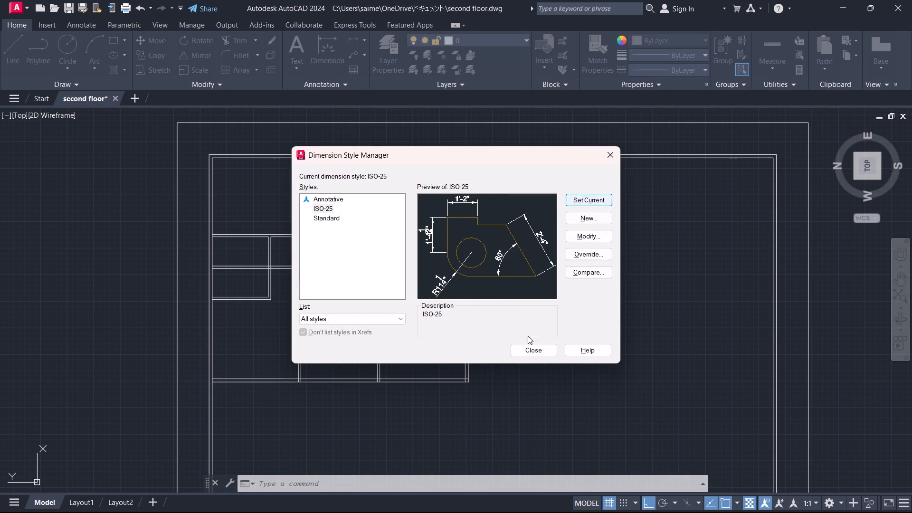
click(536, 347)
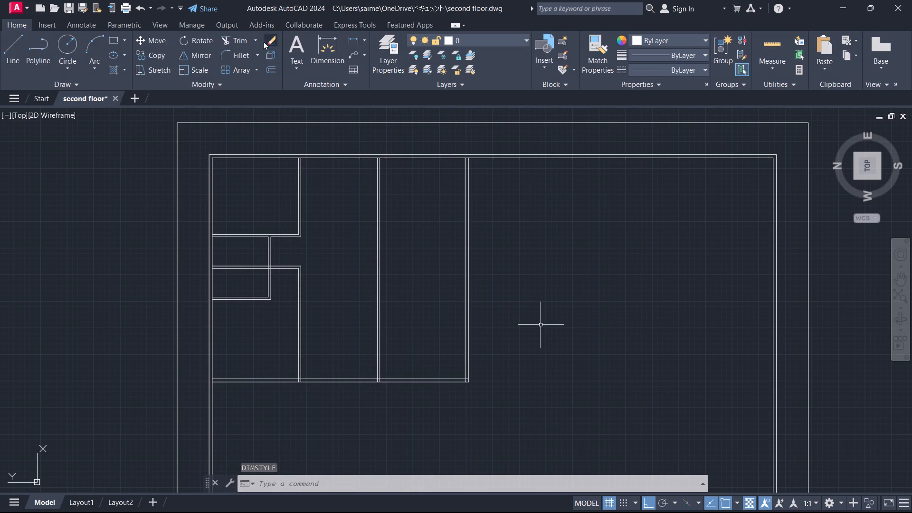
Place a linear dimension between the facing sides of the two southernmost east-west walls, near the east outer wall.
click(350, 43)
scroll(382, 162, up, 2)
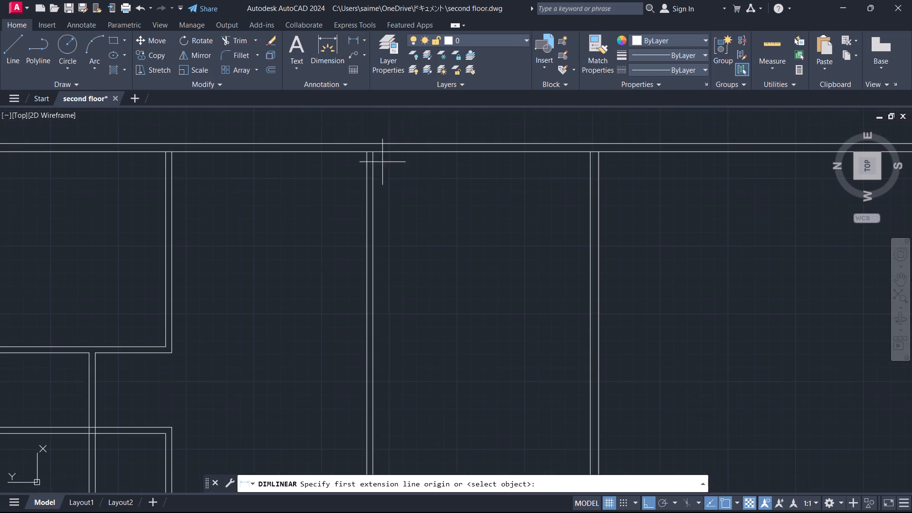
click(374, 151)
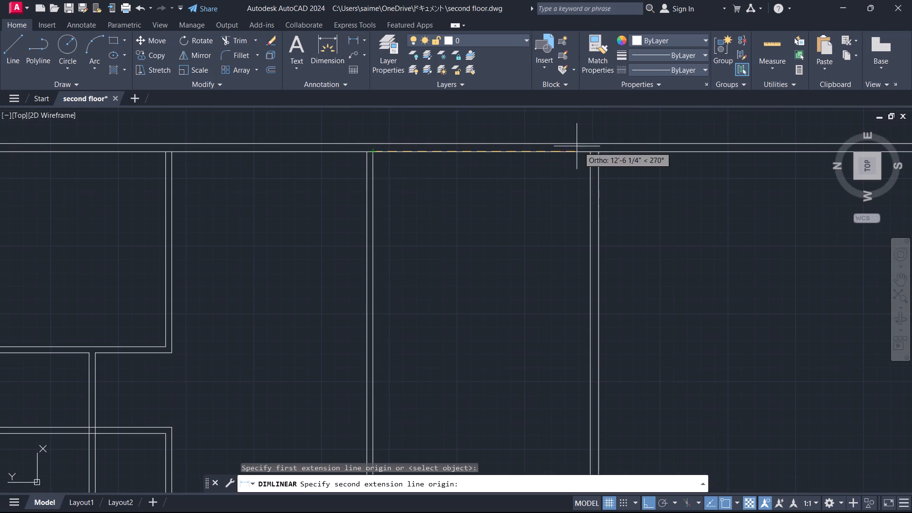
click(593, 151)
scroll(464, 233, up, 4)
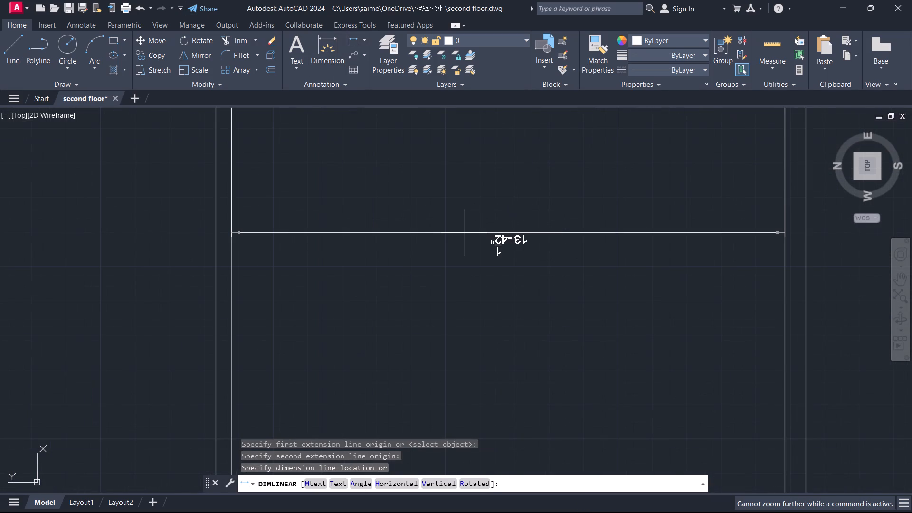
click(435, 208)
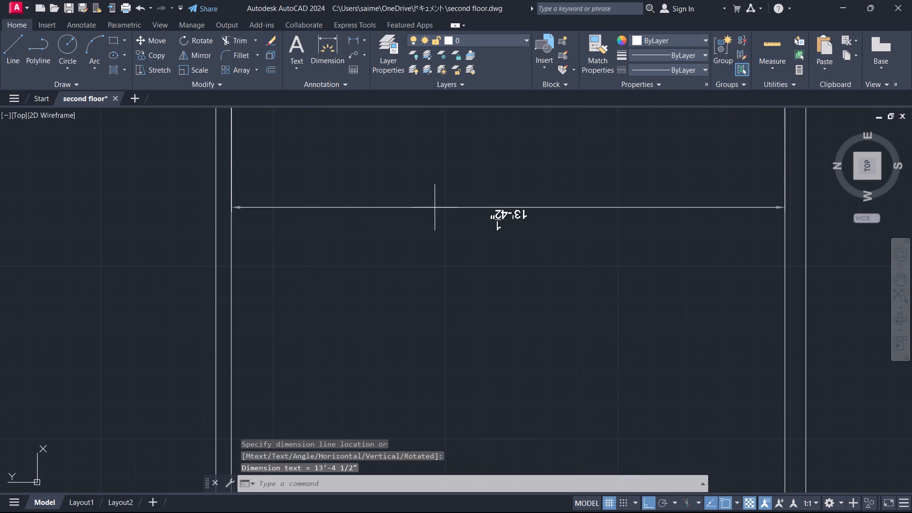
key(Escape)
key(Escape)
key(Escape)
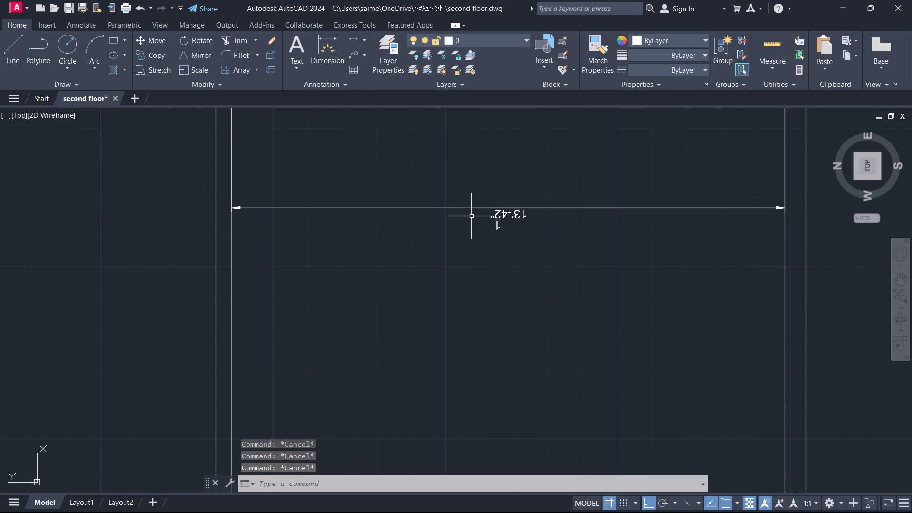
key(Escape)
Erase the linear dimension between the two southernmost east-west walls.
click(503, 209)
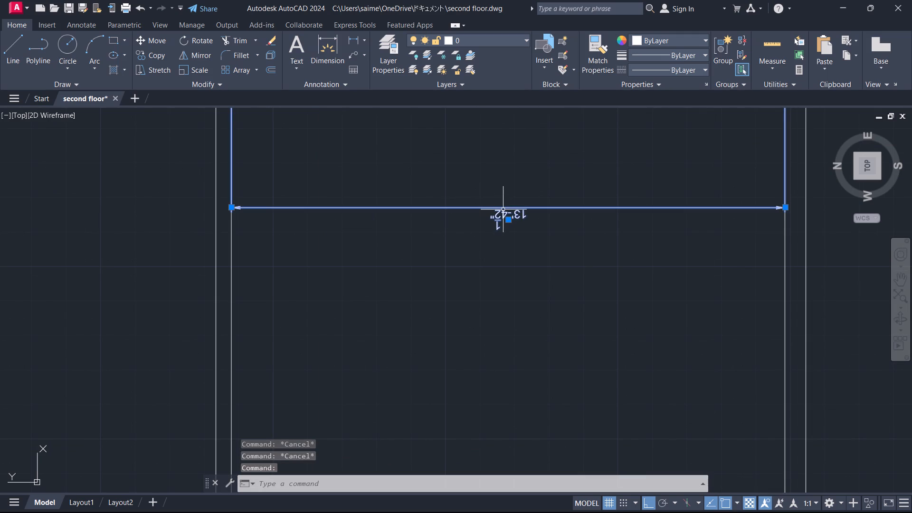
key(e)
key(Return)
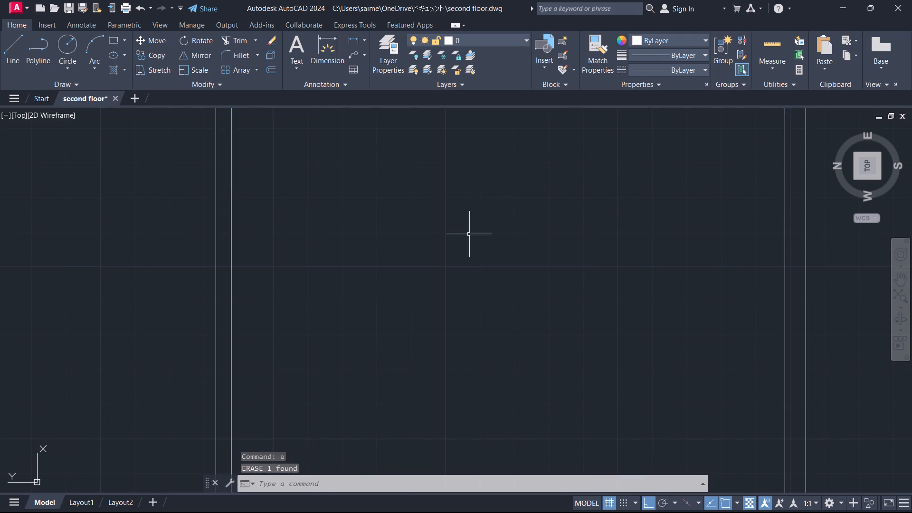
Offset the inner face line of the east outer wall 10' to the west.
scroll(469, 234, down, 3)
middle_drag(467, 232, 449, 254)
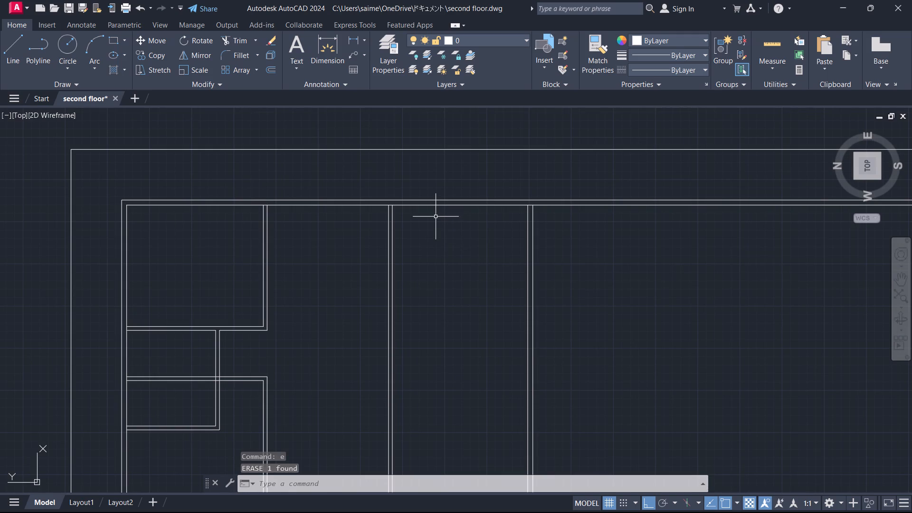
key(o)
key(Return)
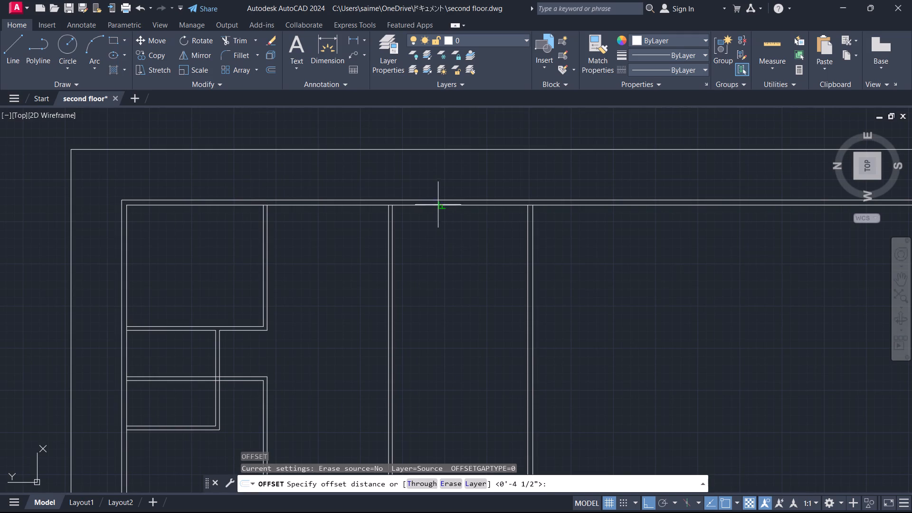
click(438, 204)
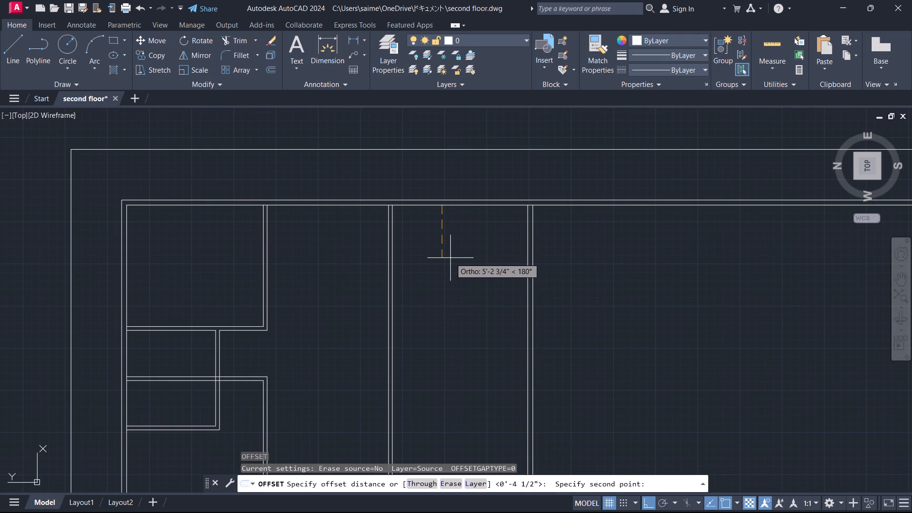
text(10')
key(Return)
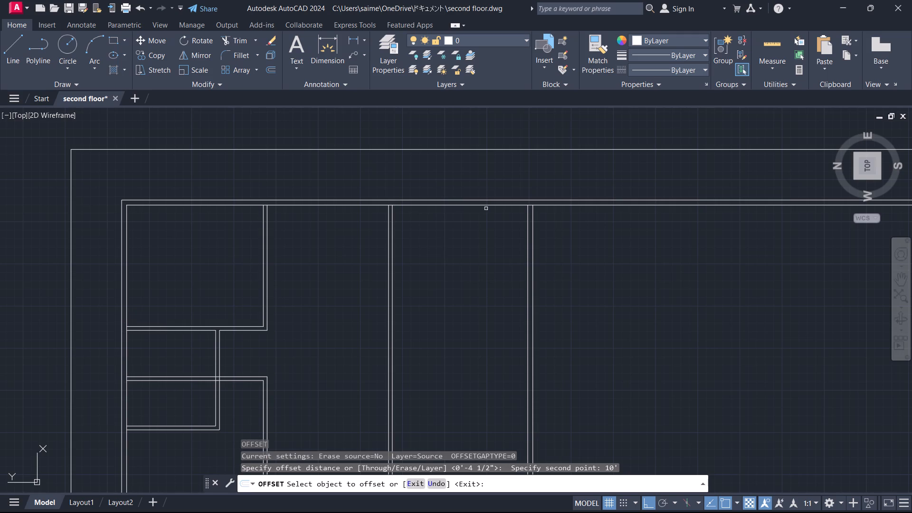
click(487, 206)
click(481, 300)
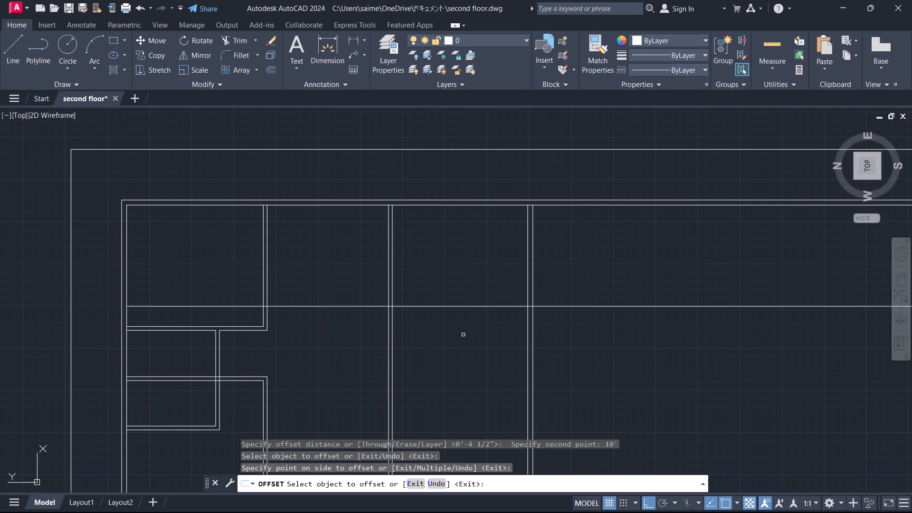
key(space)
Offset the new north-south line 4.5" to the west to give the partition its thickness.
key(space)
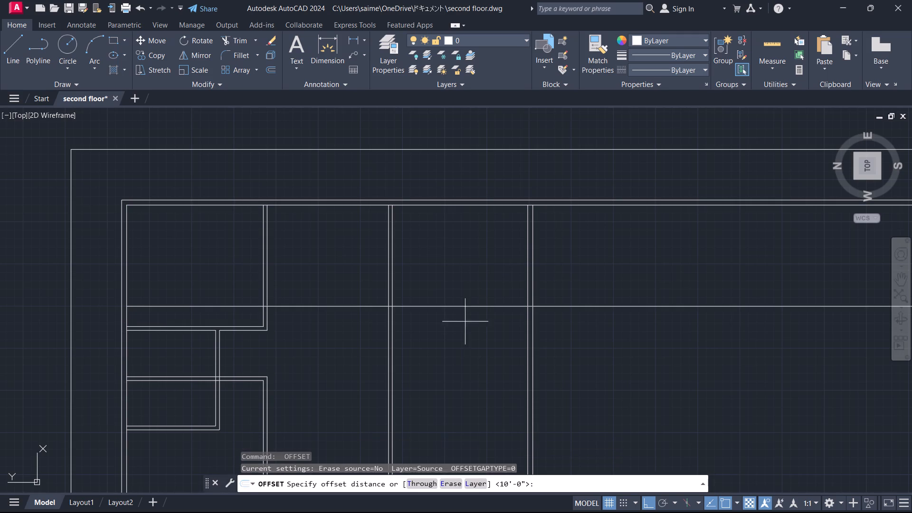
click(465, 305)
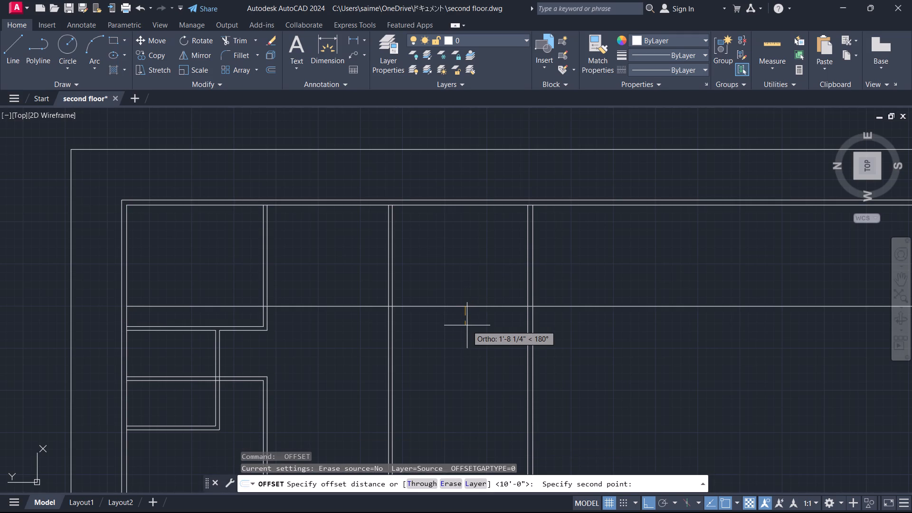
text(4.5")
key(Return)
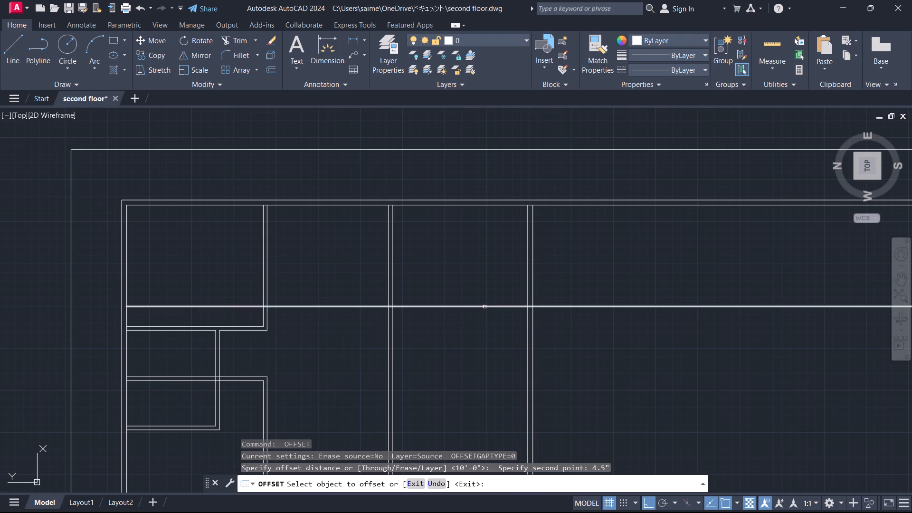
click(484, 307)
click(475, 338)
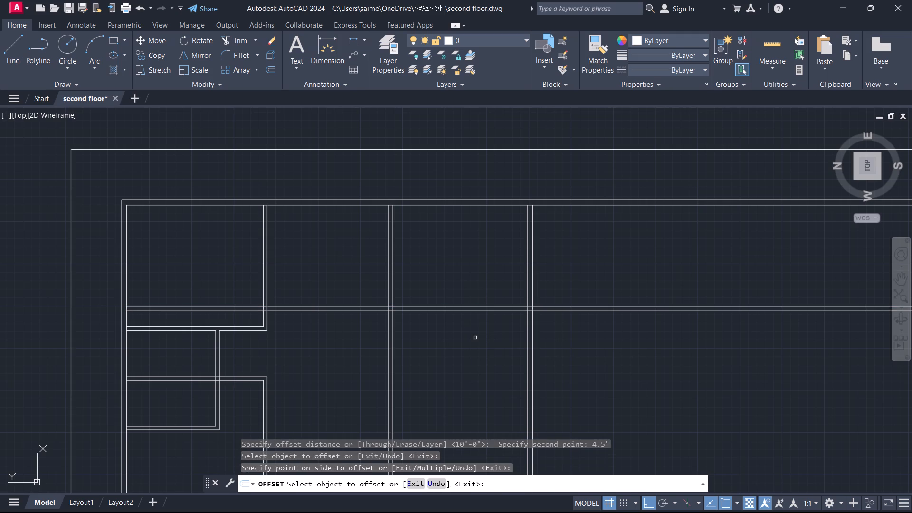
Trim away the new 4.5" north-south partition's lines north of the two southernmost east-west walls, including the stretch through the northeast room.
key(Escape)
key(t)
key(r)
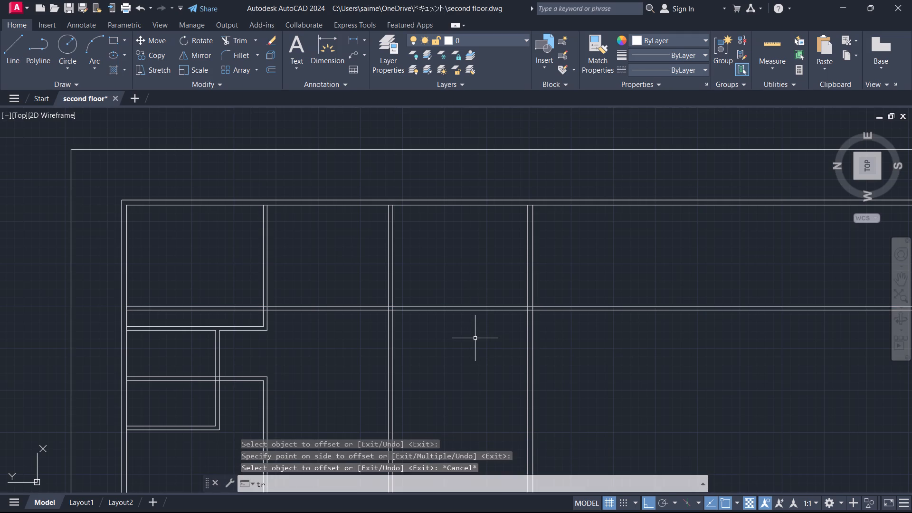
key(Return)
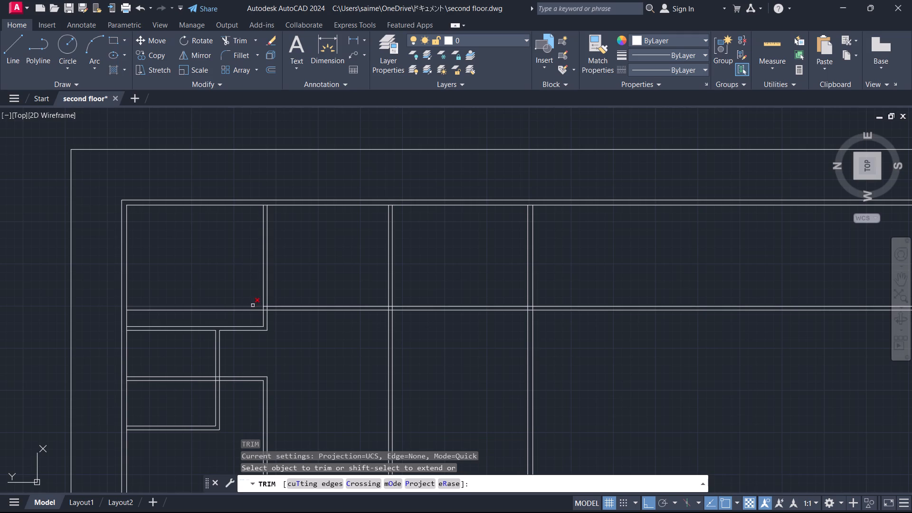
click(249, 300)
click(238, 320)
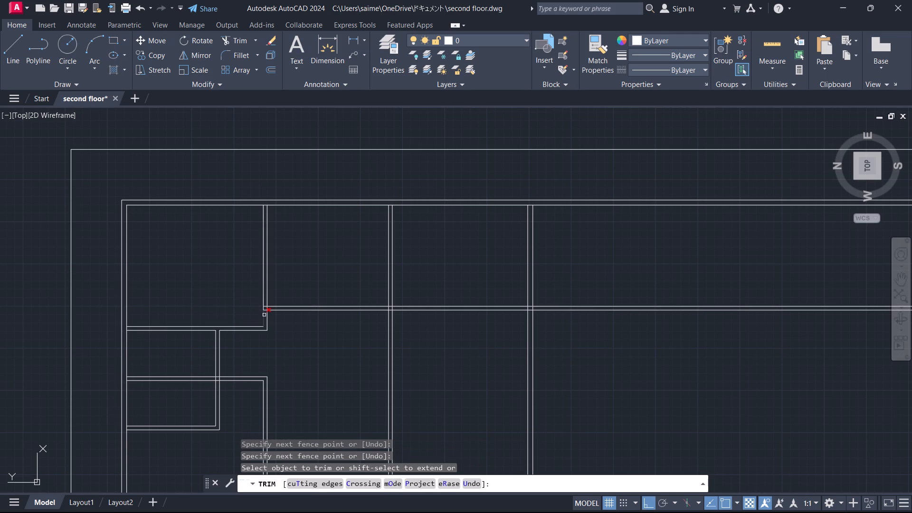
scroll(264, 312, up, 4)
click(268, 288)
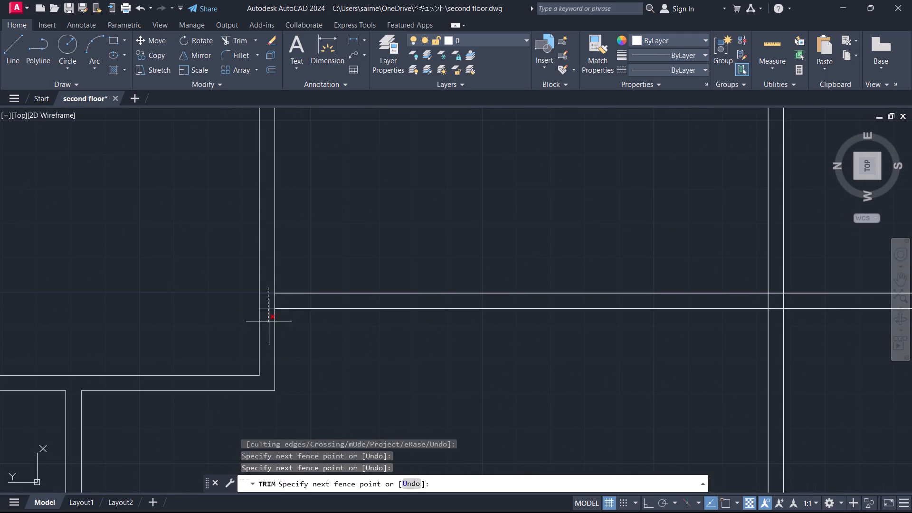
click(268, 322)
click(344, 258)
click(334, 341)
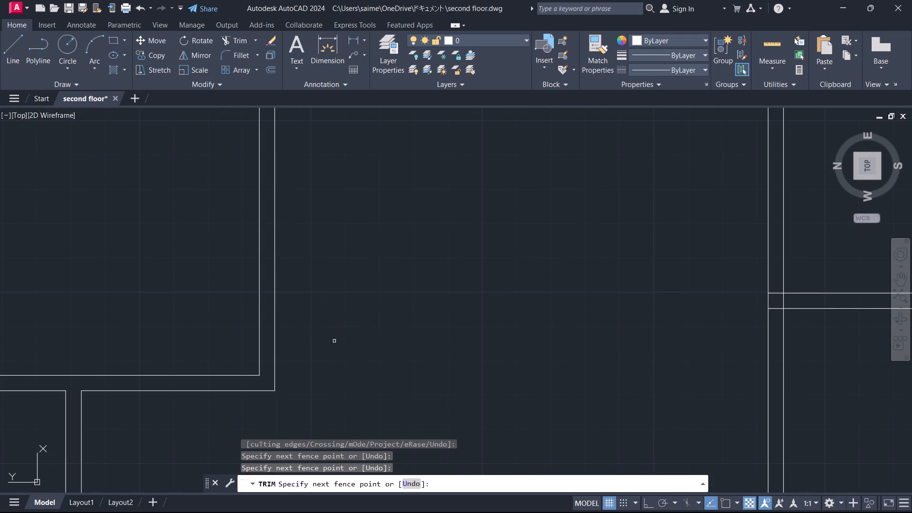
Trim away the new partition's lines south of the southernmost east-west wall.
scroll(356, 309, down, 3)
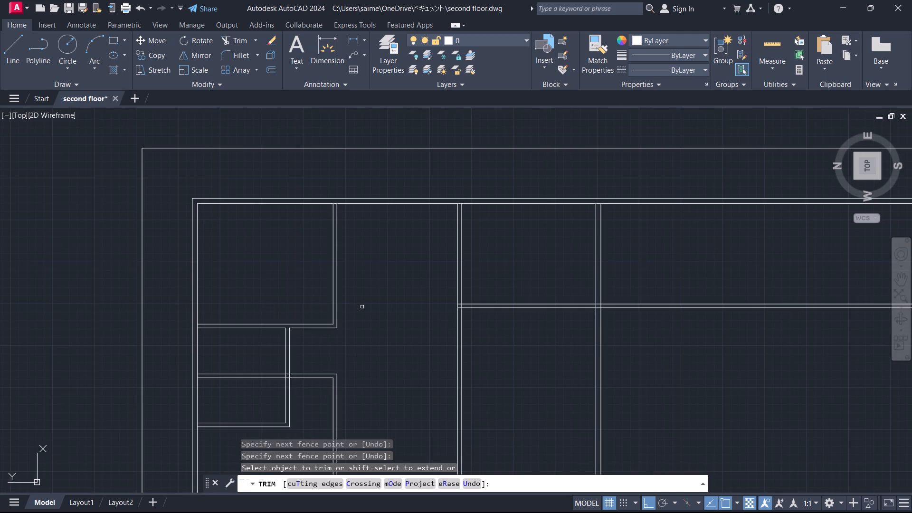
click(627, 273)
click(632, 331)
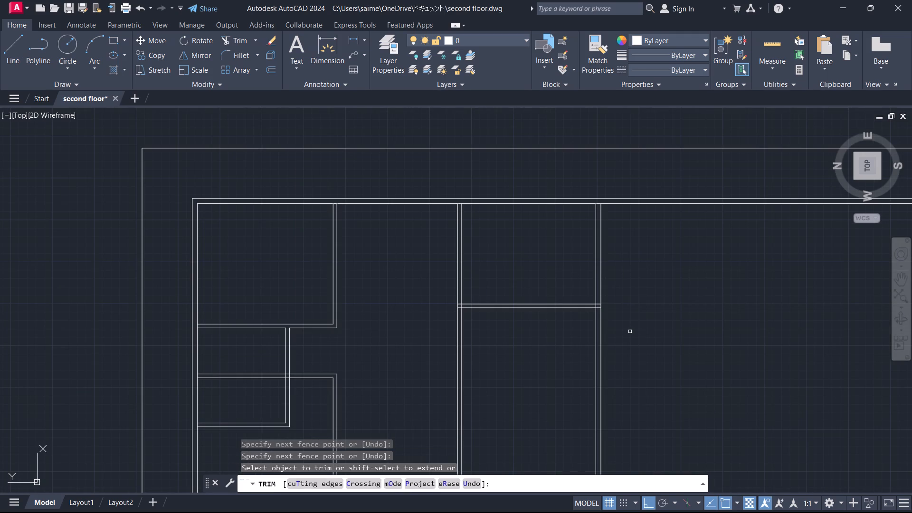
middle_drag(533, 371, 514, 329)
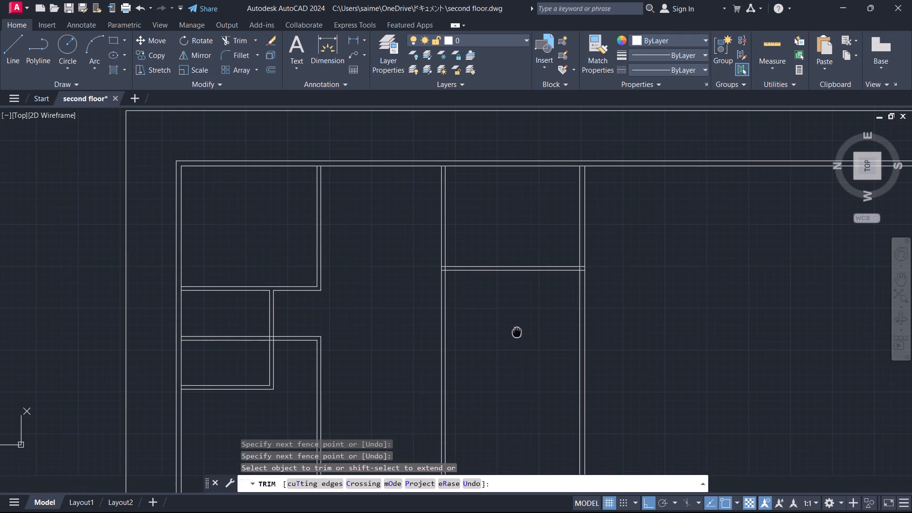
middle_drag(514, 329, 513, 326)
scroll(560, 296, up, 2)
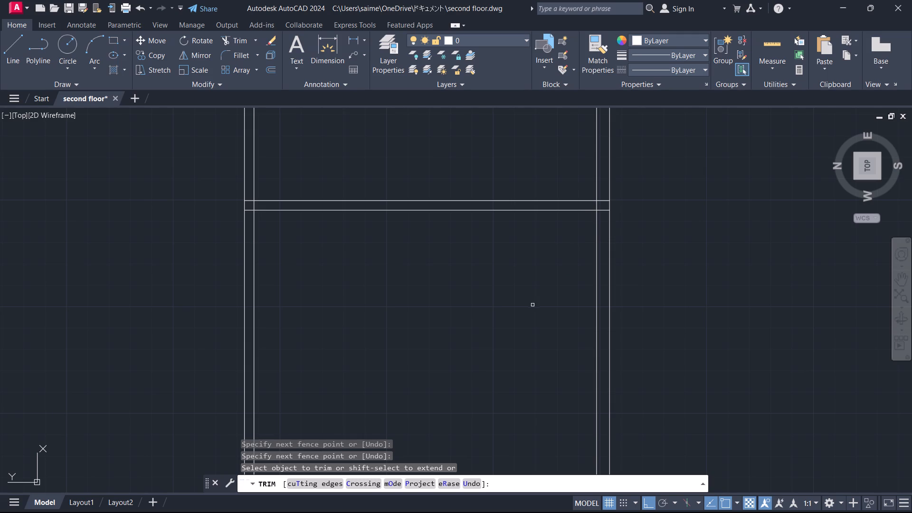
scroll(520, 323, down, 1)
middle_drag(487, 348, 504, 283)
key(space)
key(space)
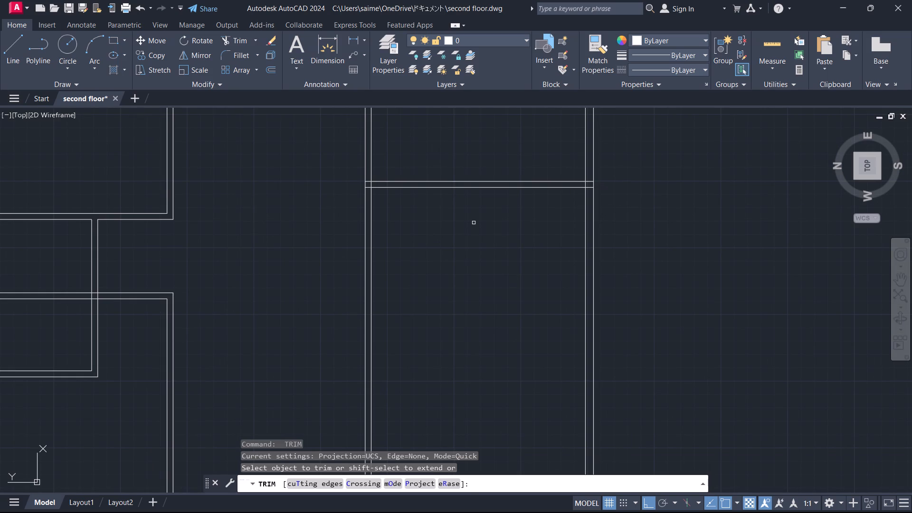
key(Escape)
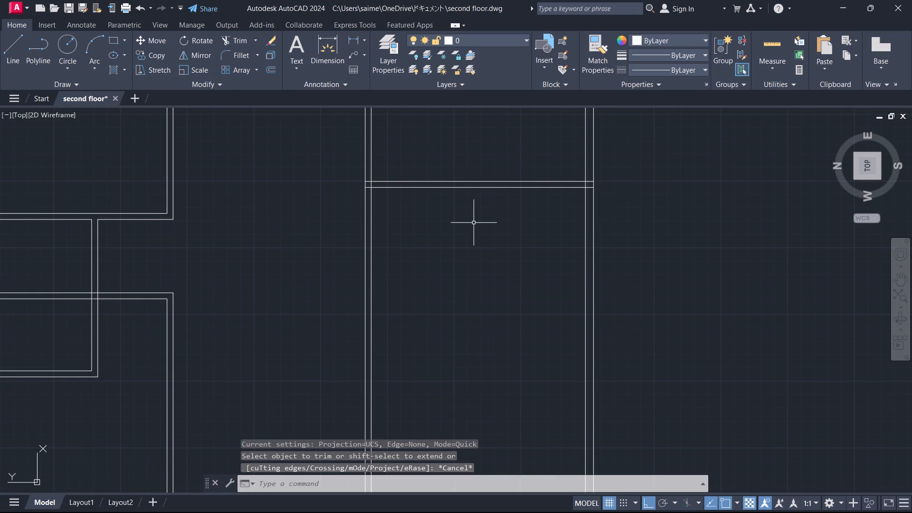
Offset the trimmed partition's west face line 4'1" to the west.
key(o)
key(Return)
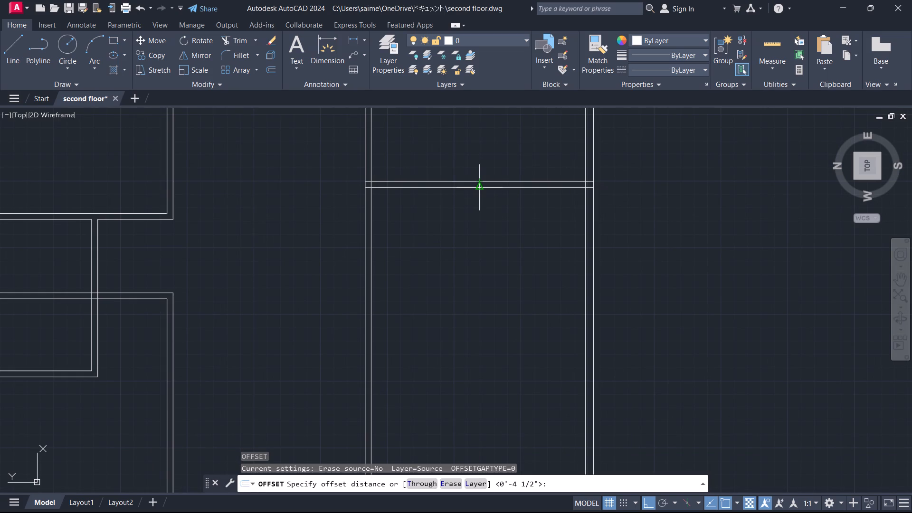
click(481, 191)
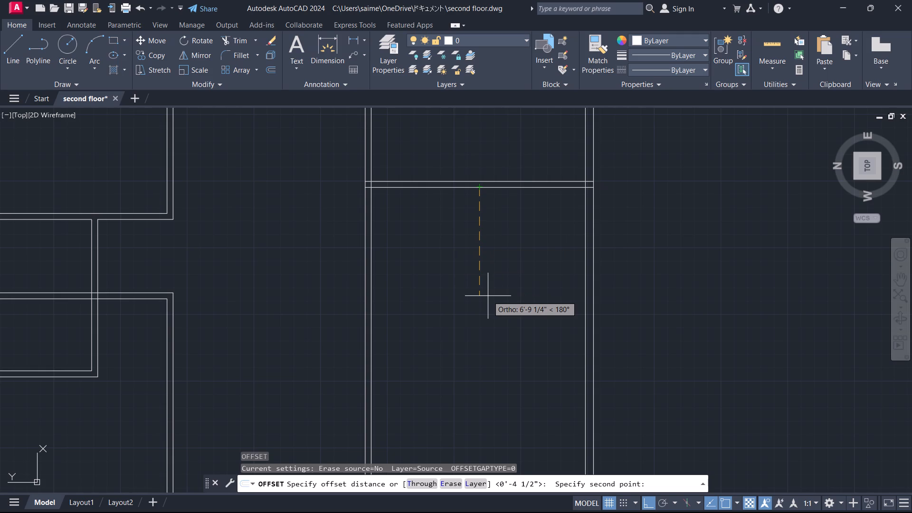
text(4'1")
key(Return)
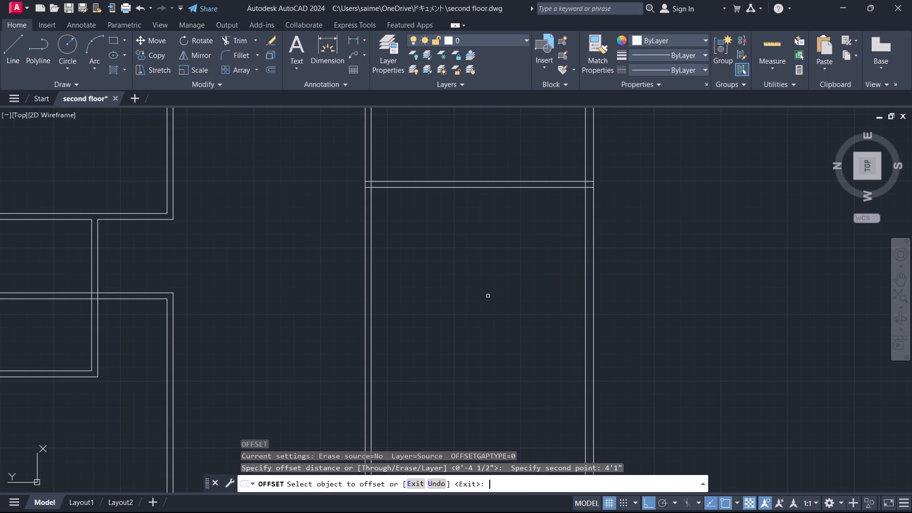
click(489, 187)
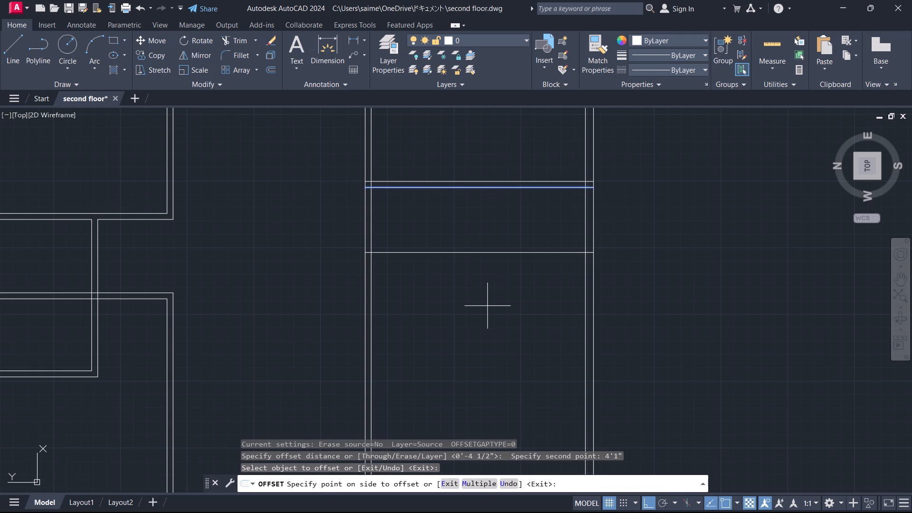
click(487, 306)
key(space)
Offset the new north-south line 4.5" to the west to give the second partition its thickness.
key(space)
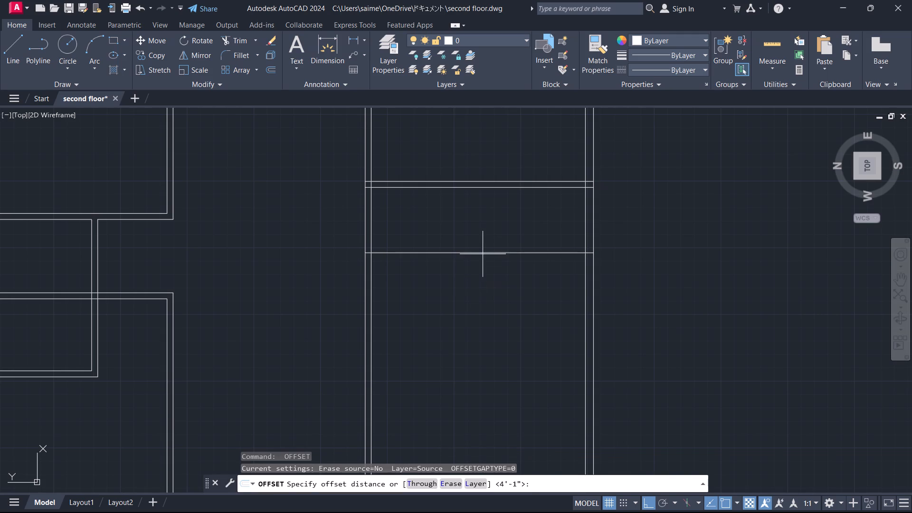
click(483, 254)
text(4.5")
key(Return)
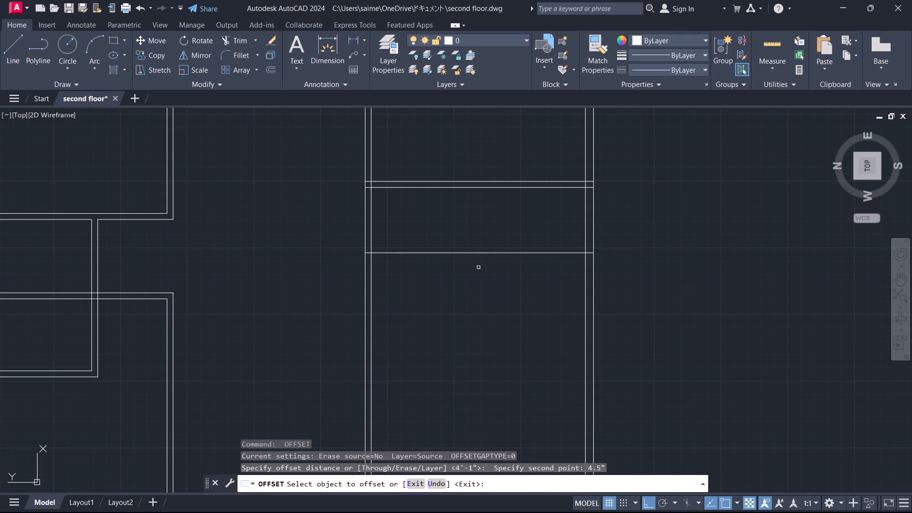
click(492, 253)
click(482, 308)
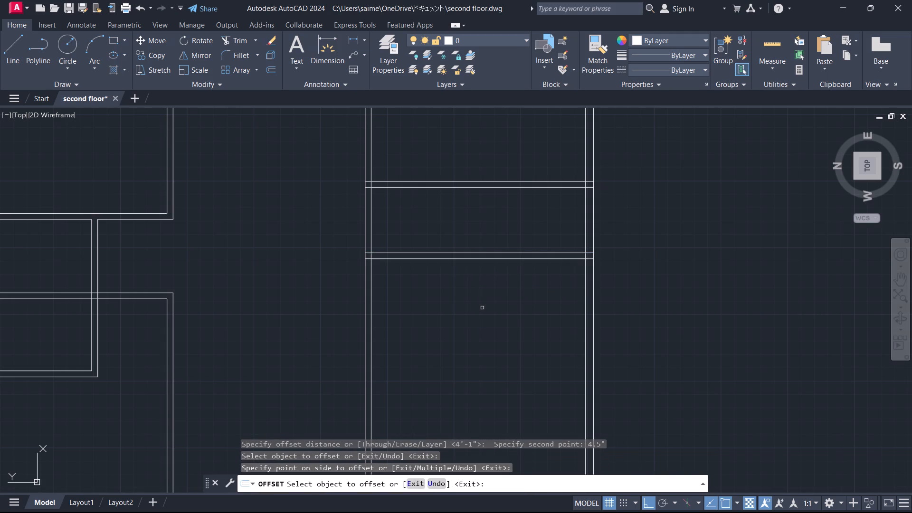
middle_drag(478, 323, 459, 270)
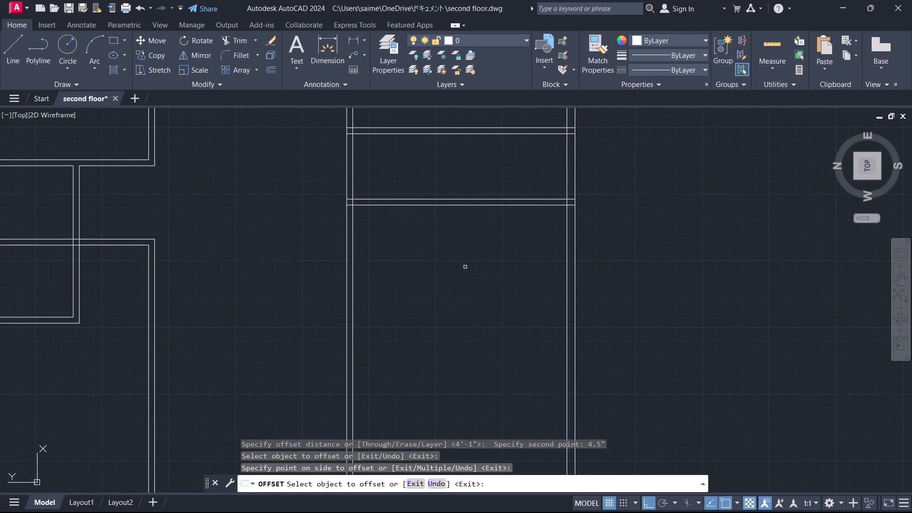
key(space)
Offset the second partition's west face line 5' to the west.
key(space)
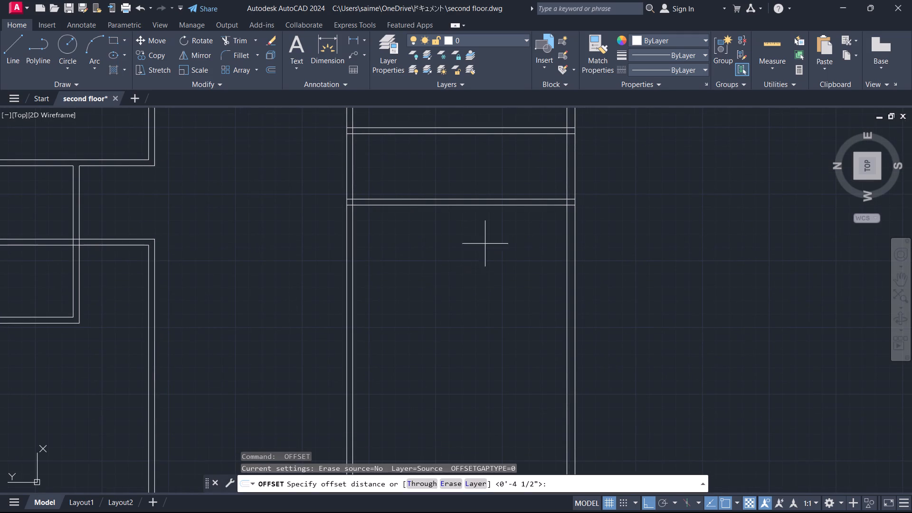
click(453, 207)
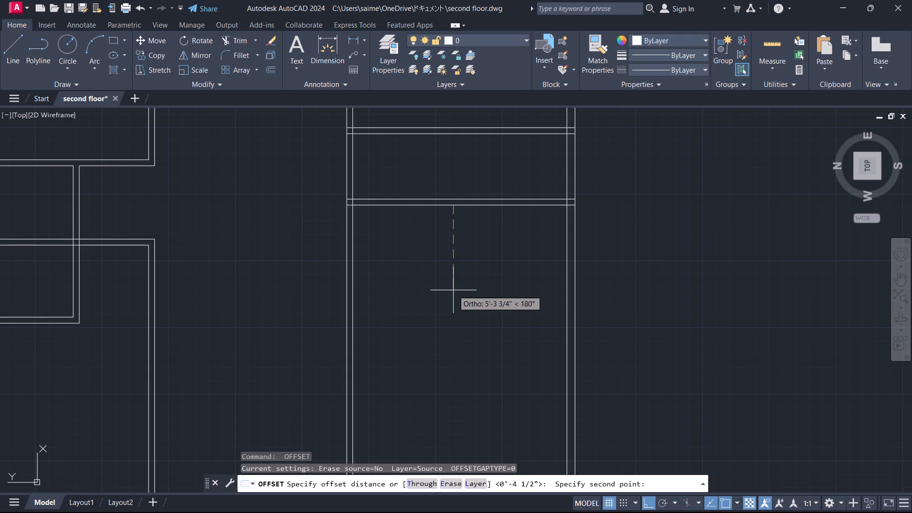
text(5')
key(Return)
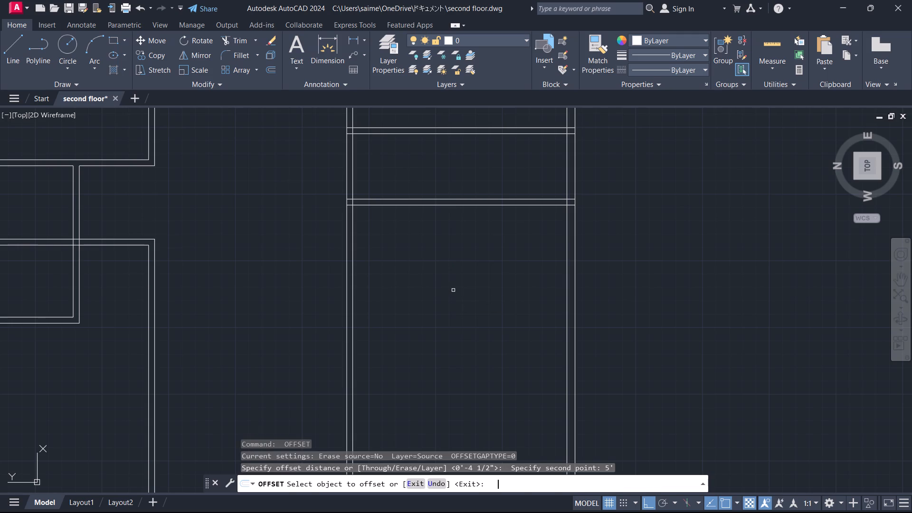
click(460, 205)
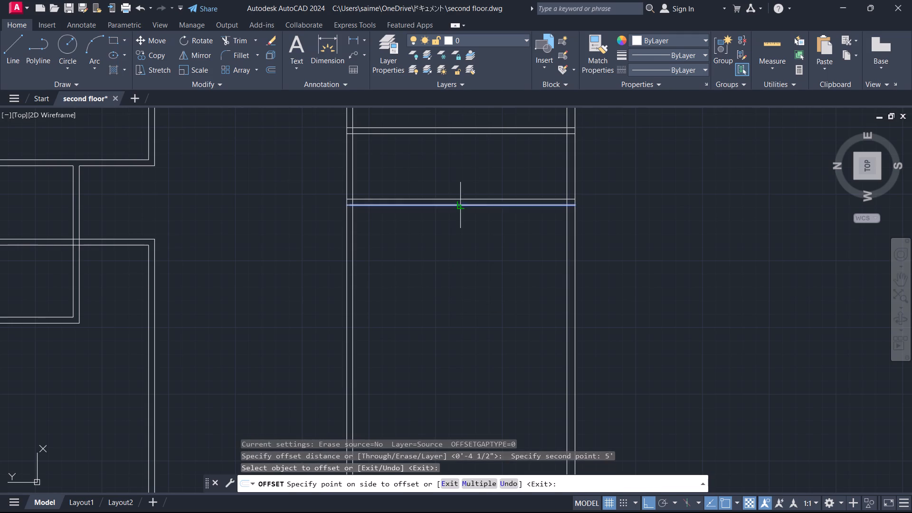
click(471, 315)
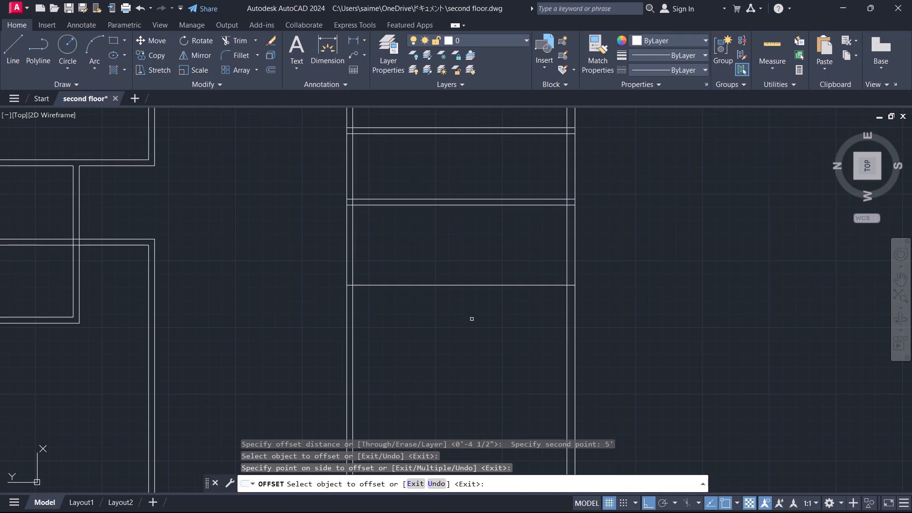
key(space)
Offset the newest north-south line 4.5" to the west to give the third partition its thickness.
key(space)
click(465, 285)
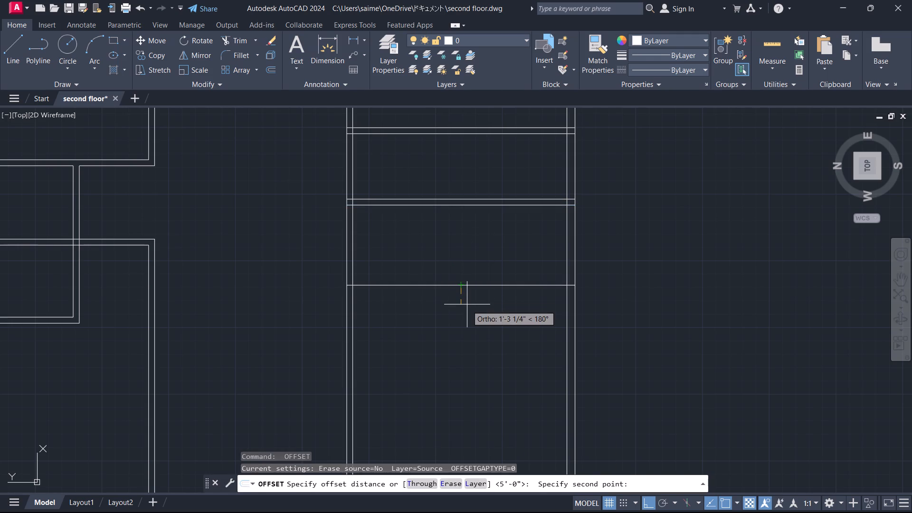
text(4.5")
key(Return)
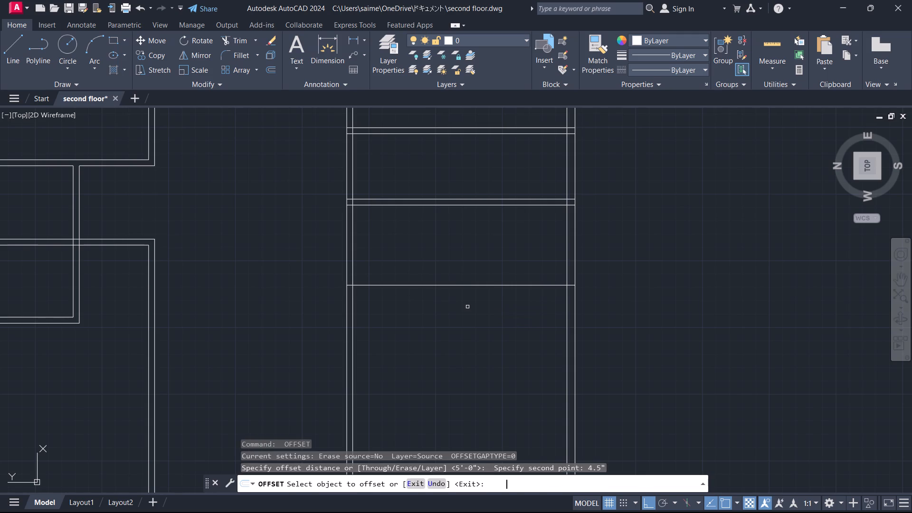
click(467, 284)
click(472, 349)
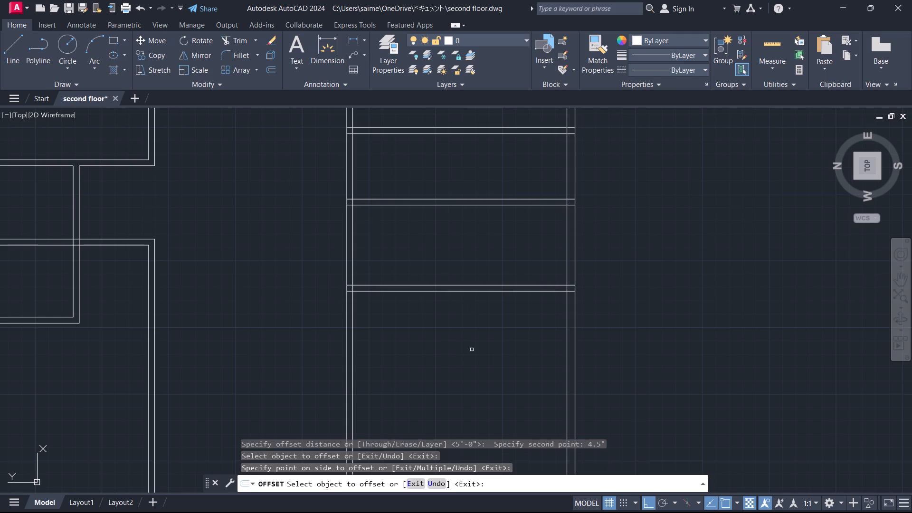
key(space)
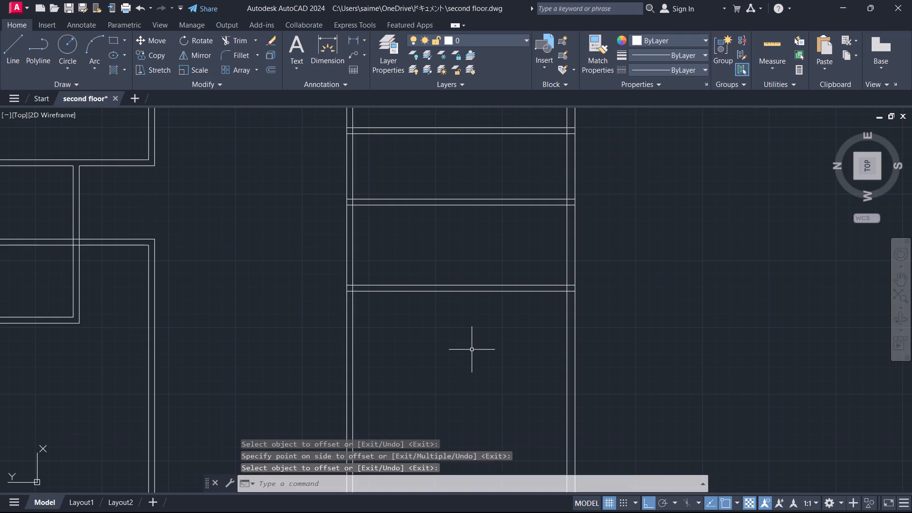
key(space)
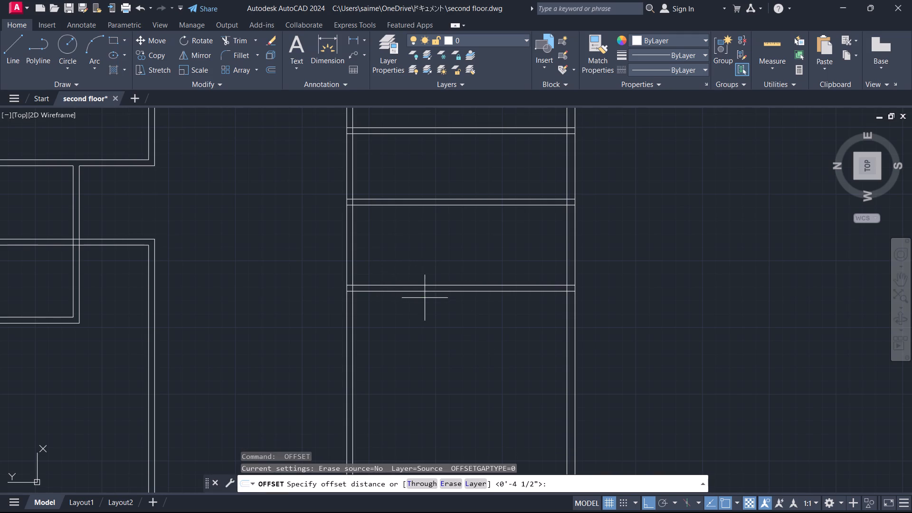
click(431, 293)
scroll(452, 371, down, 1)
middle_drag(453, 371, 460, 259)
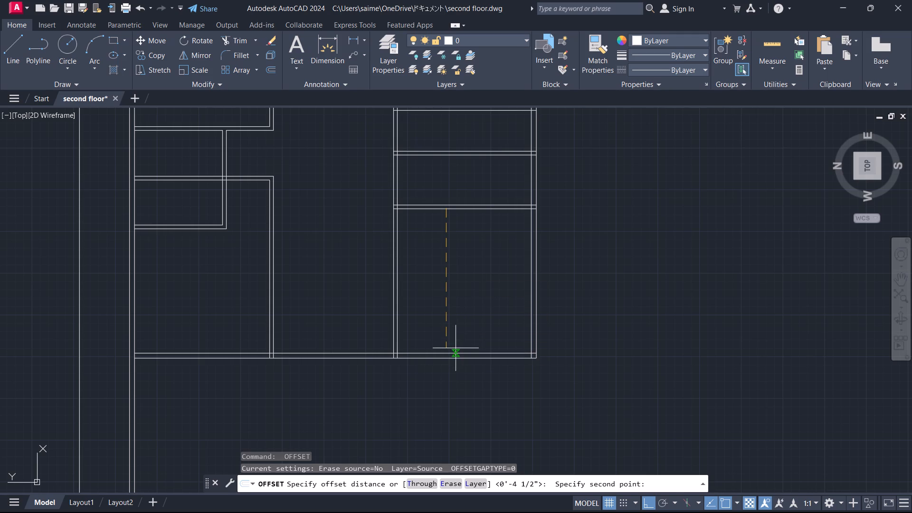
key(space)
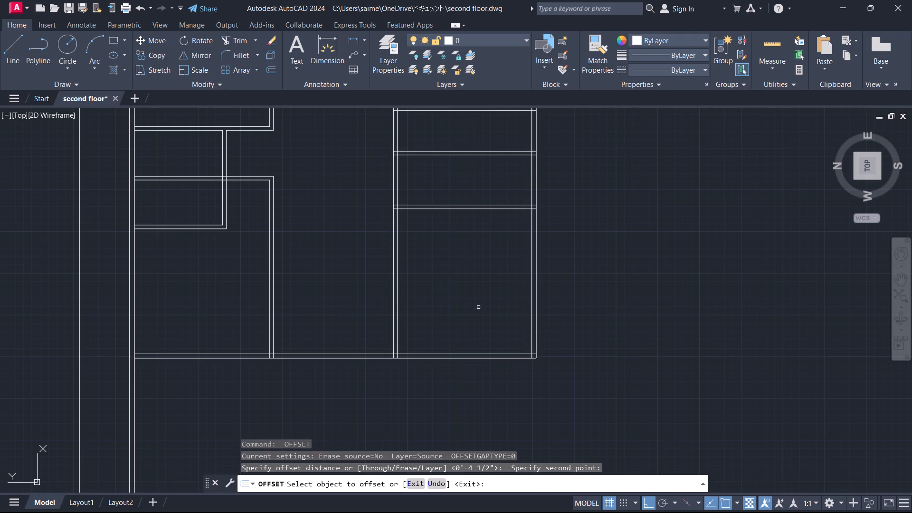
Measure the clear east-west distance from the third partition's west face to the inner face of the west wall.
click(350, 38)
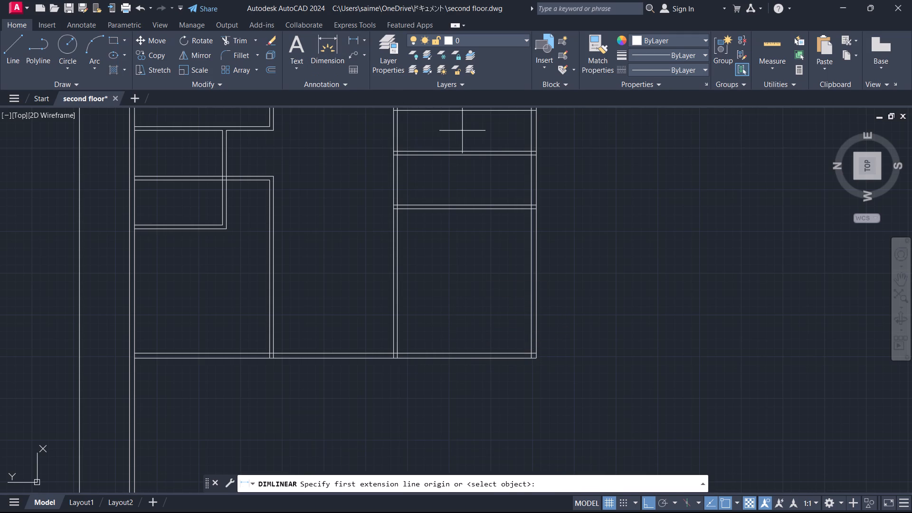
click(464, 209)
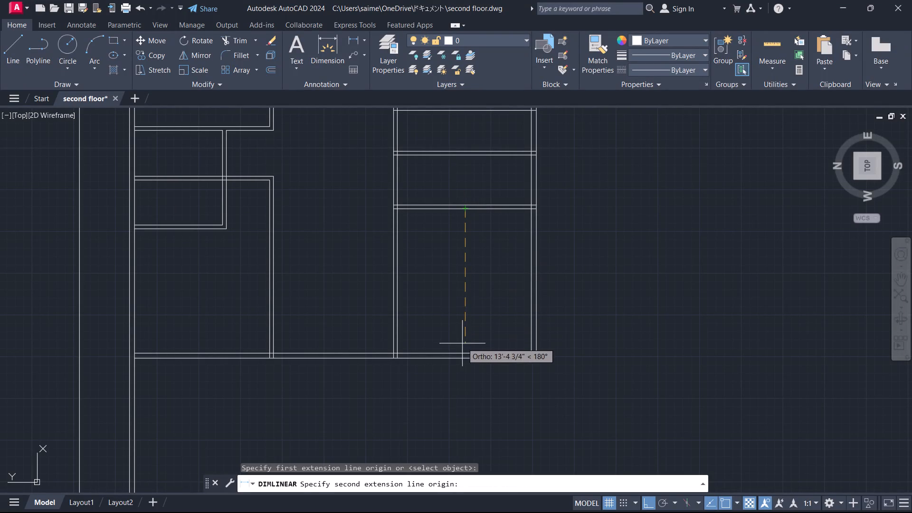
click(463, 350)
scroll(464, 272, up, 3)
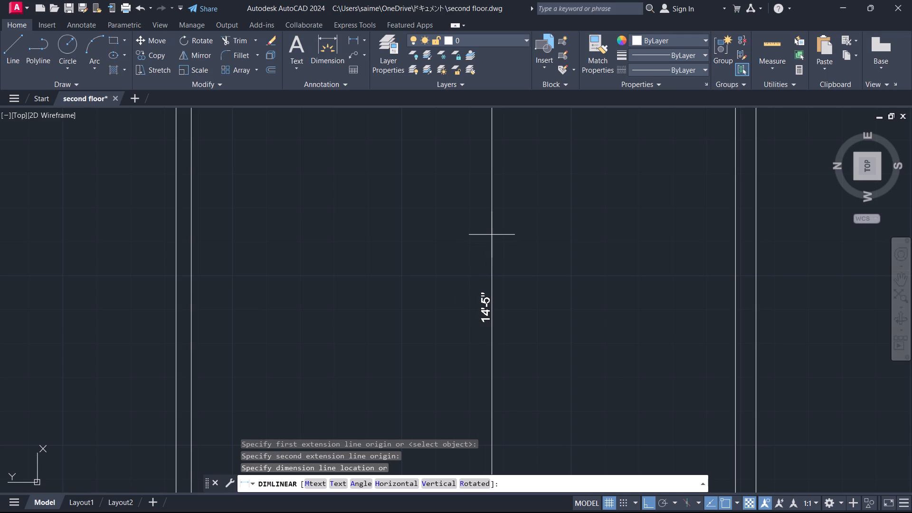
scroll(492, 233, down, 3)
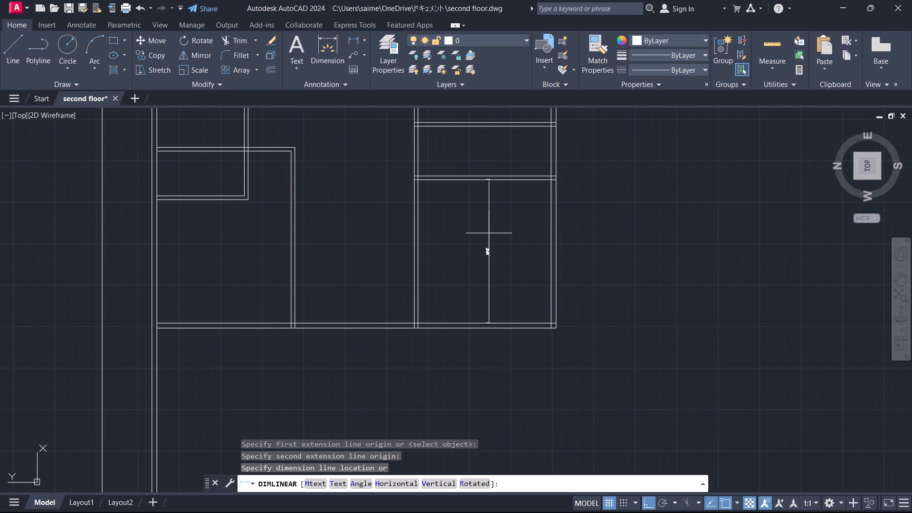
key(Escape)
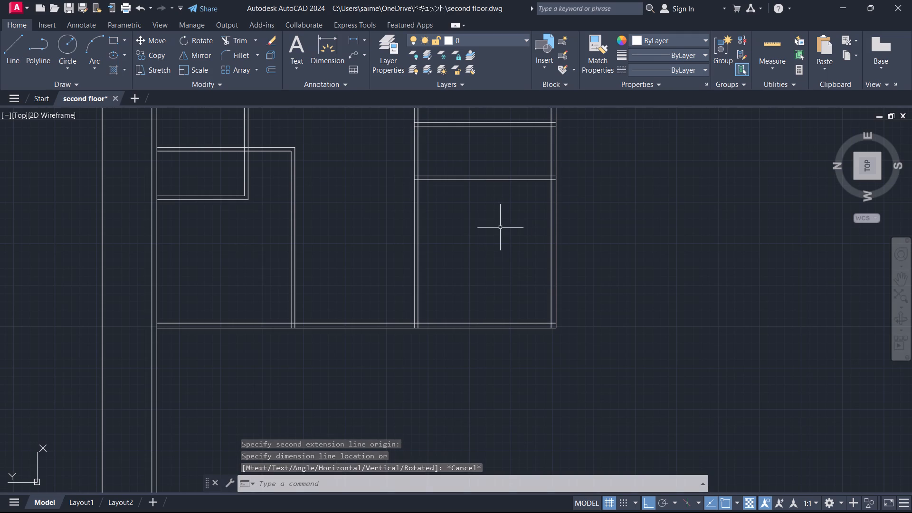
click(350, 38)
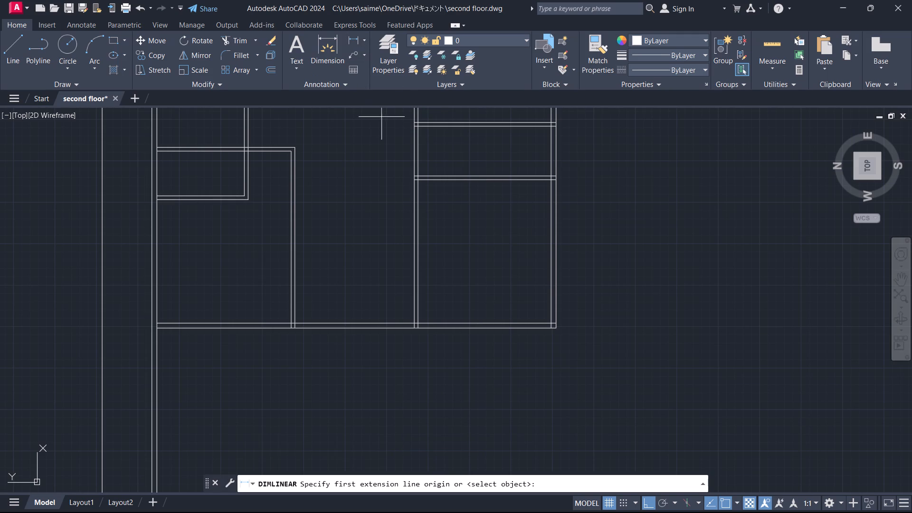
click(472, 180)
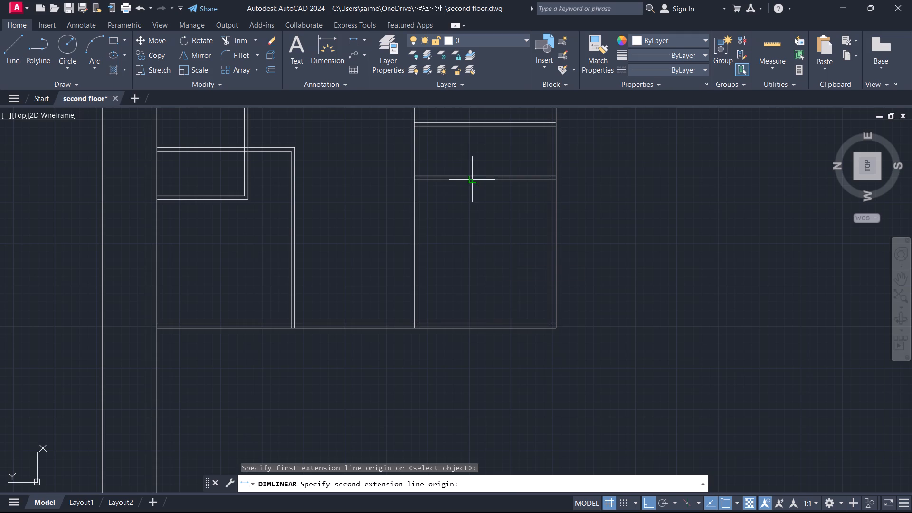
click(472, 320)
scroll(442, 221, up, 2)
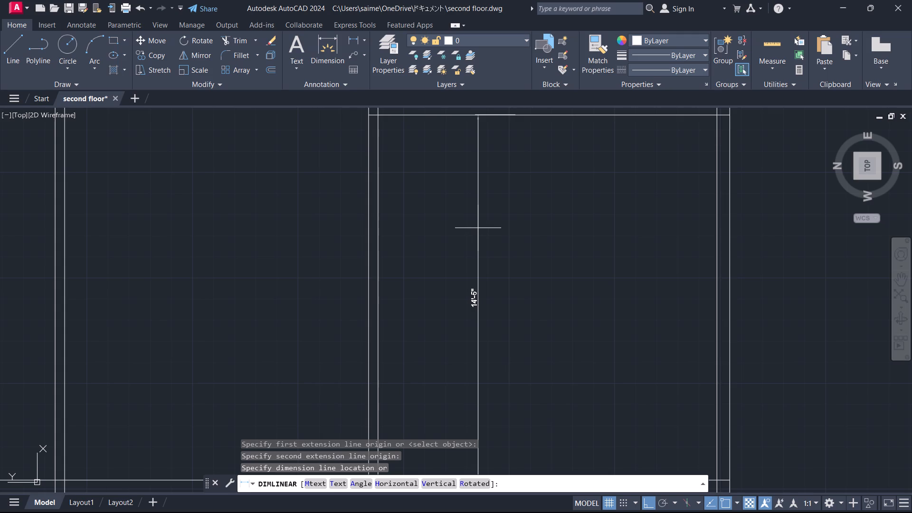
key(Escape)
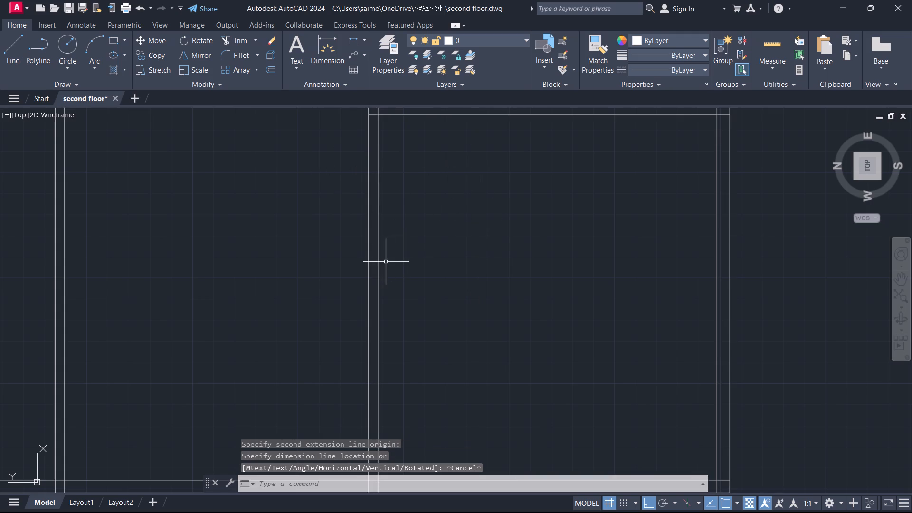
Measure the clear east-west distance from the inner face of the east outer wall to the first partition.
middle_drag(460, 256, 345, 320)
click(355, 42)
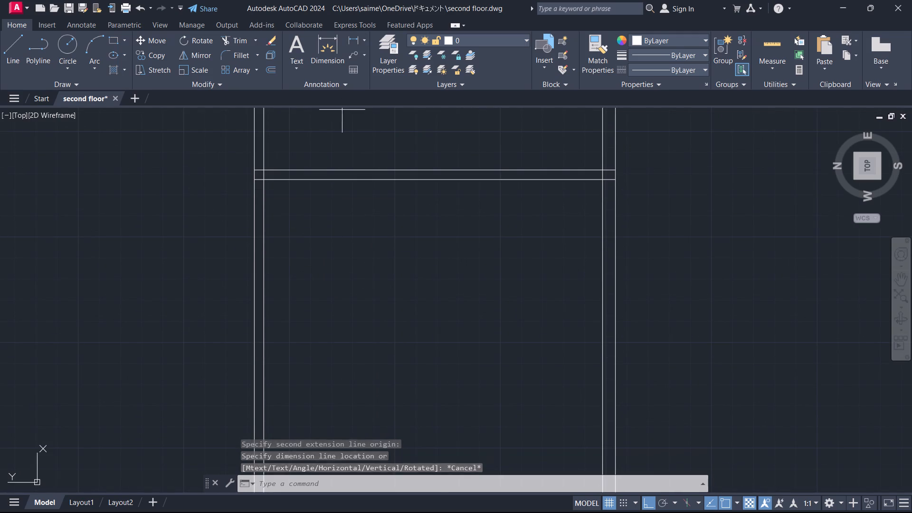
middle_drag(386, 266, 306, 512)
scroll(303, 321, down, 3)
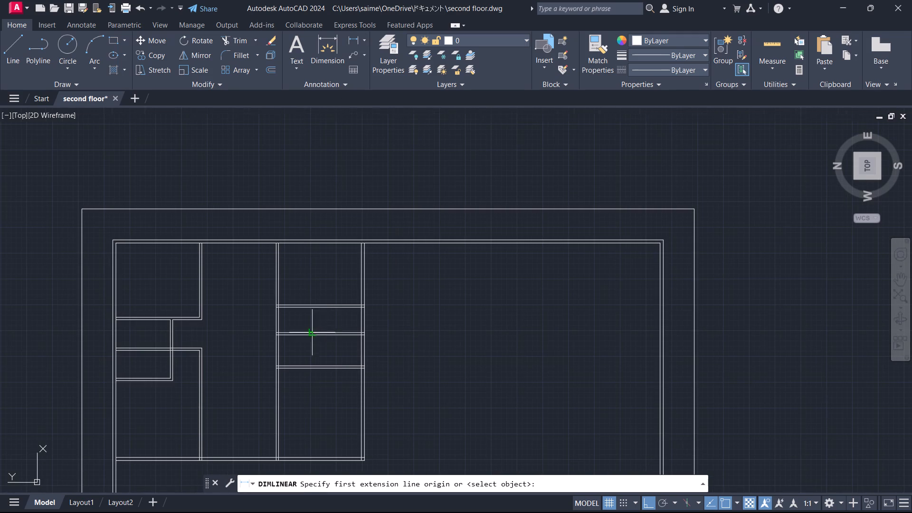
scroll(304, 251, up, 1)
click(319, 238)
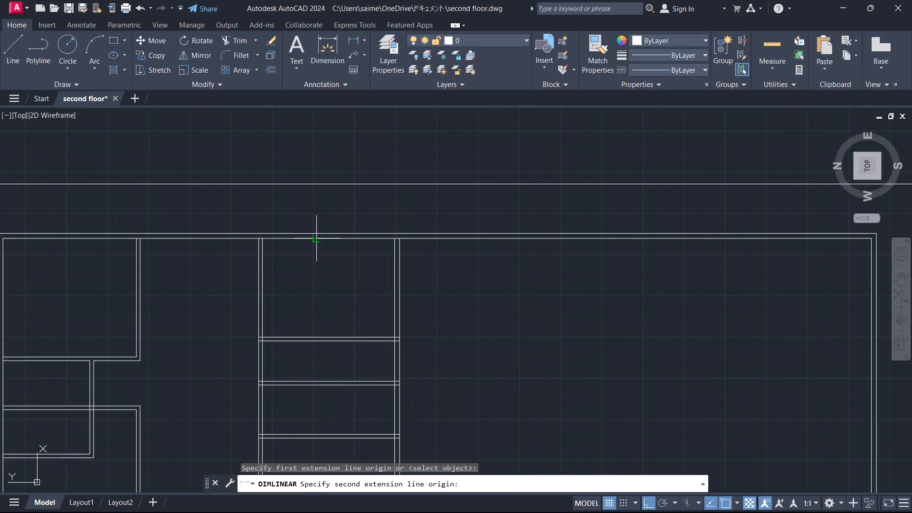
drag(313, 334, 317, 331)
scroll(330, 302, up, 4)
key(Escape)
Measure the clear east-west spacing between the first and second partitions.
scroll(338, 283, down, 2)
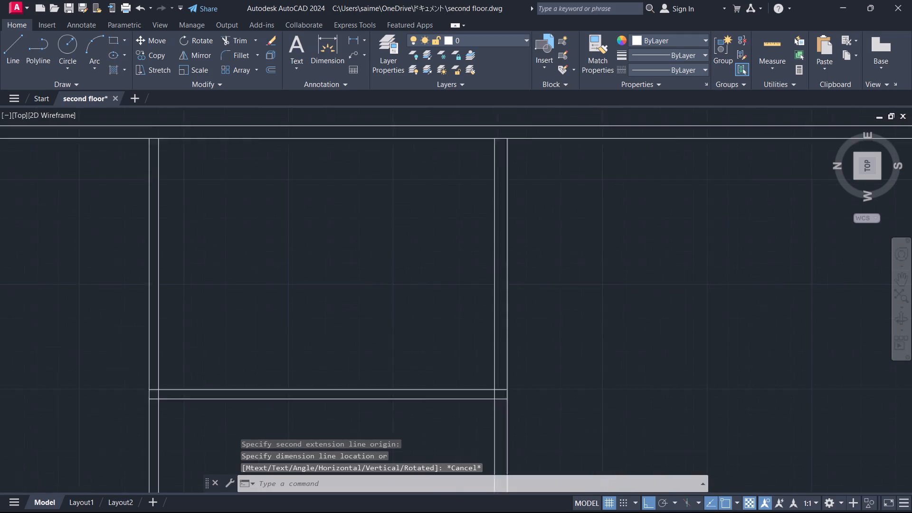
scroll(338, 282, down, 2)
key(space)
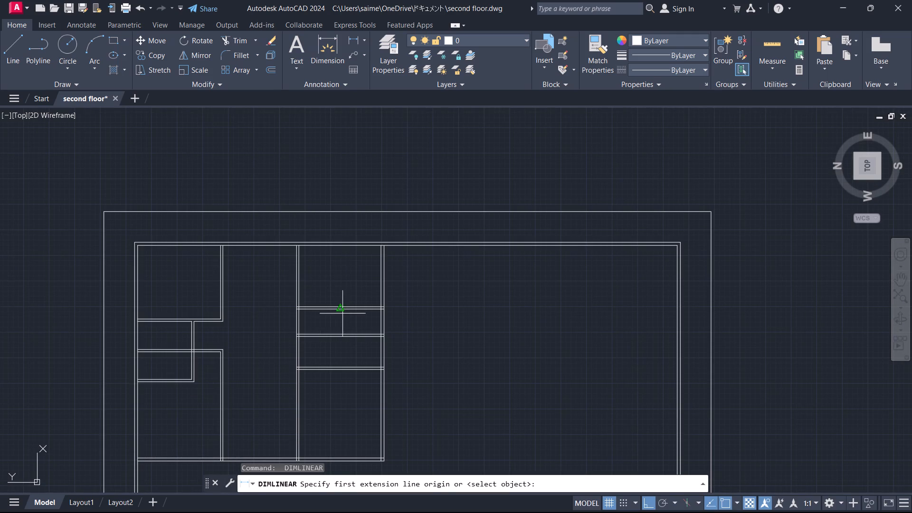
click(345, 309)
click(337, 332)
scroll(343, 326, up, 3)
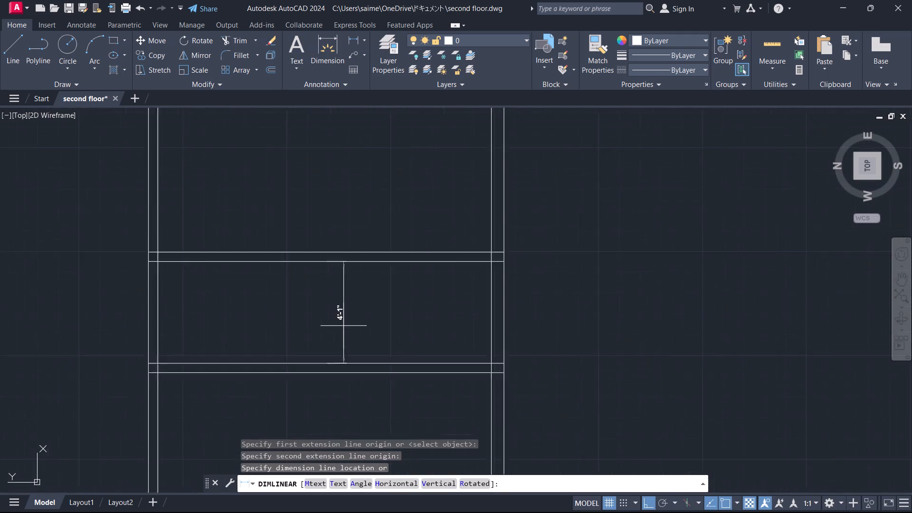
scroll(343, 326, up, 1)
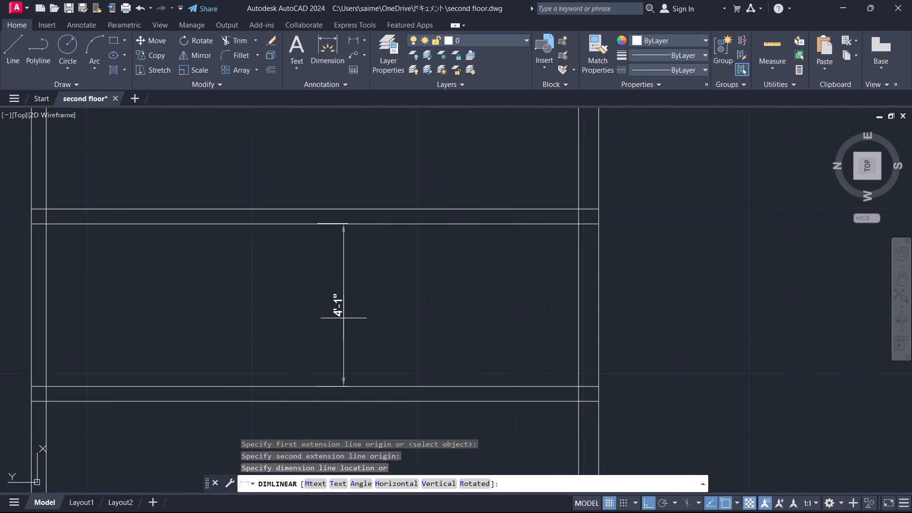
key(space)
Measure the clear east-west spacing between the second and third partitions.
scroll(352, 304, down, 2)
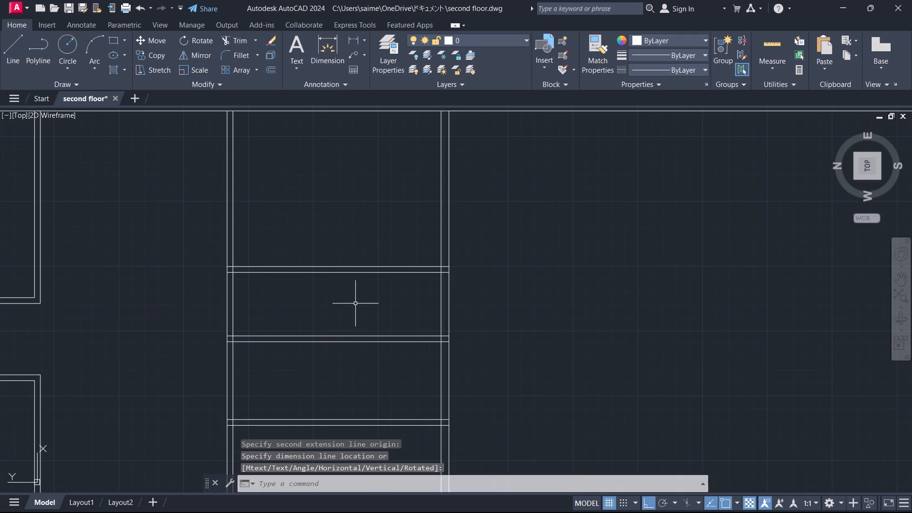
key(space)
click(355, 342)
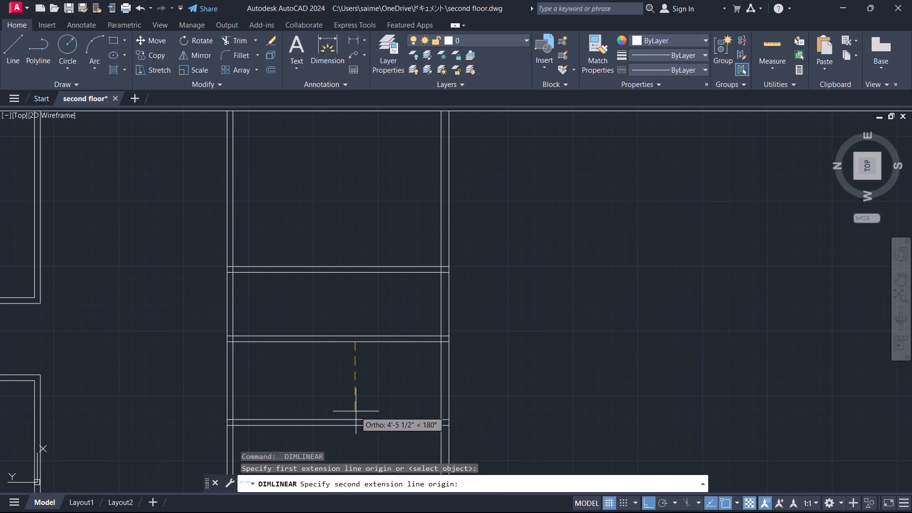
click(355, 418)
scroll(356, 388, up, 3)
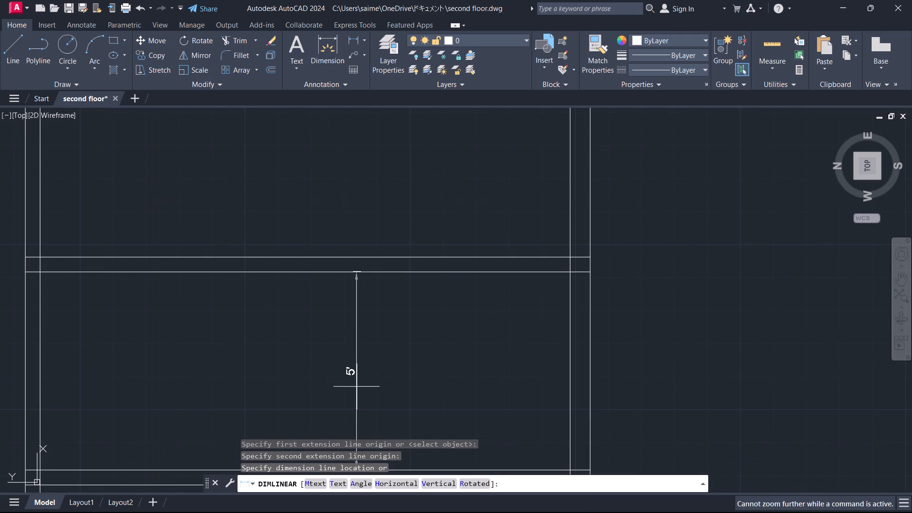
key(space)
Recheck the clear distance from the third partition's west face to the inner face of the west wall.
scroll(364, 368, down, 3)
middle_drag(361, 375, 395, 257)
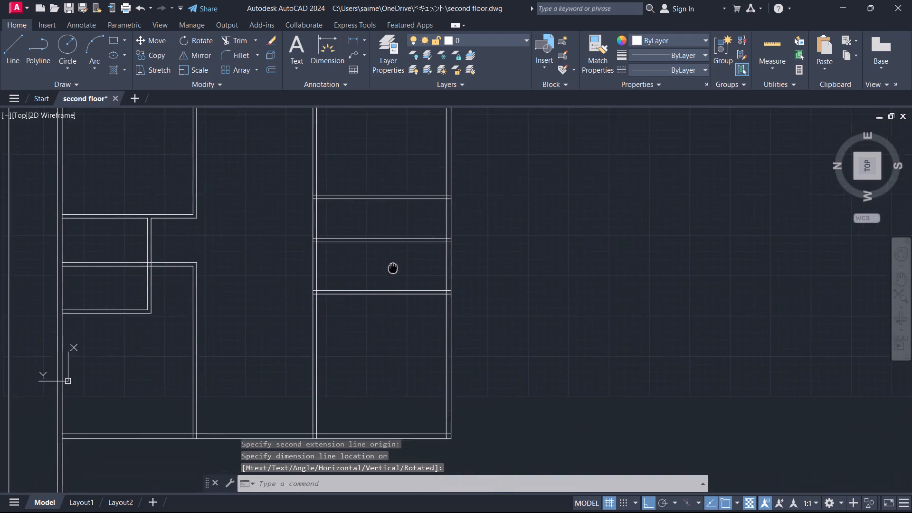
middle_drag(395, 257, 407, 225)
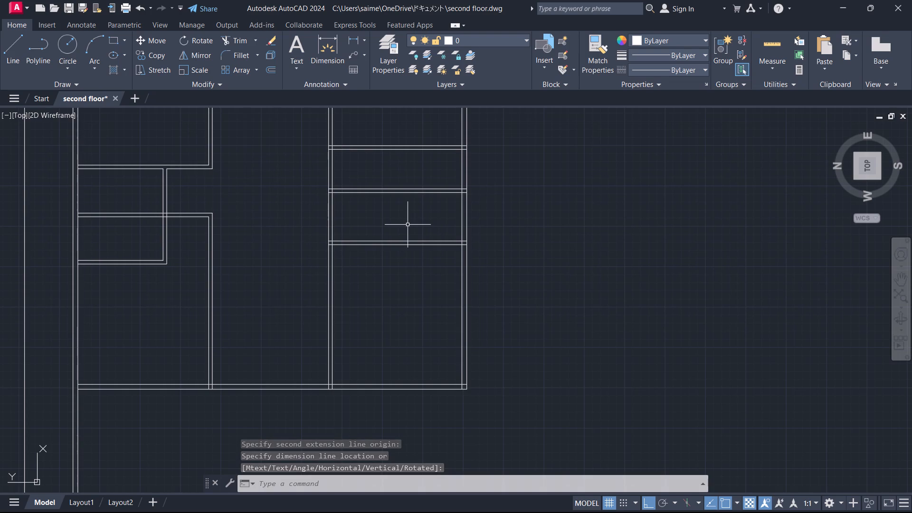
key(space)
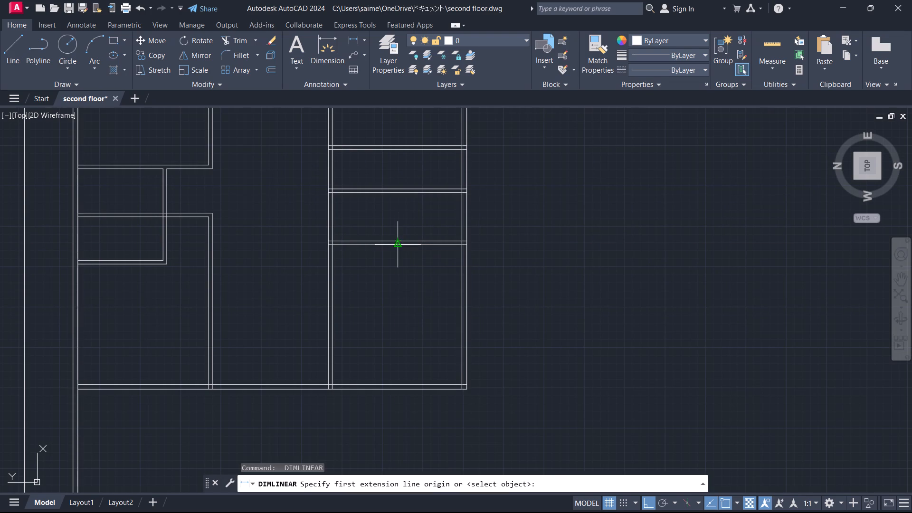
click(395, 247)
click(397, 383)
scroll(380, 312, up, 2)
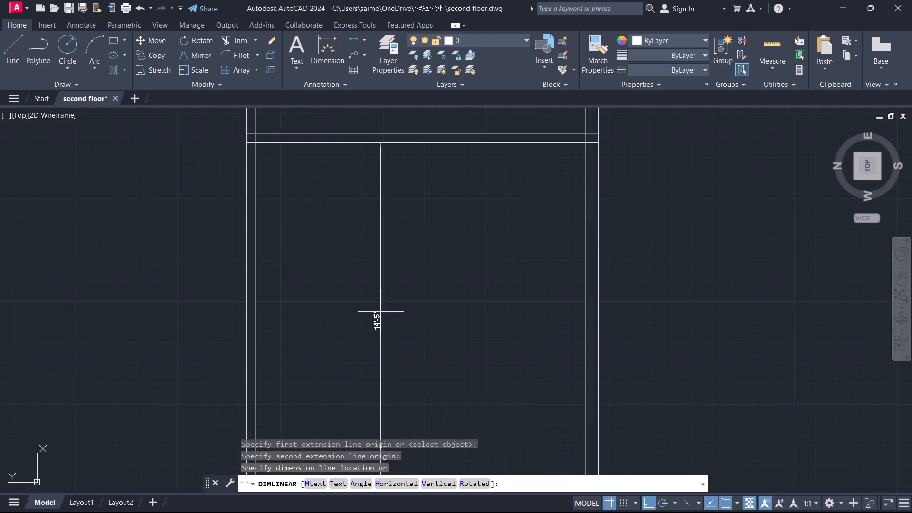
scroll(380, 311, up, 2)
key(Escape)
Measure the overall north-south length along the west wall, from the north outer wall's inner face to the south wall's inner face.
scroll(398, 304, down, 1)
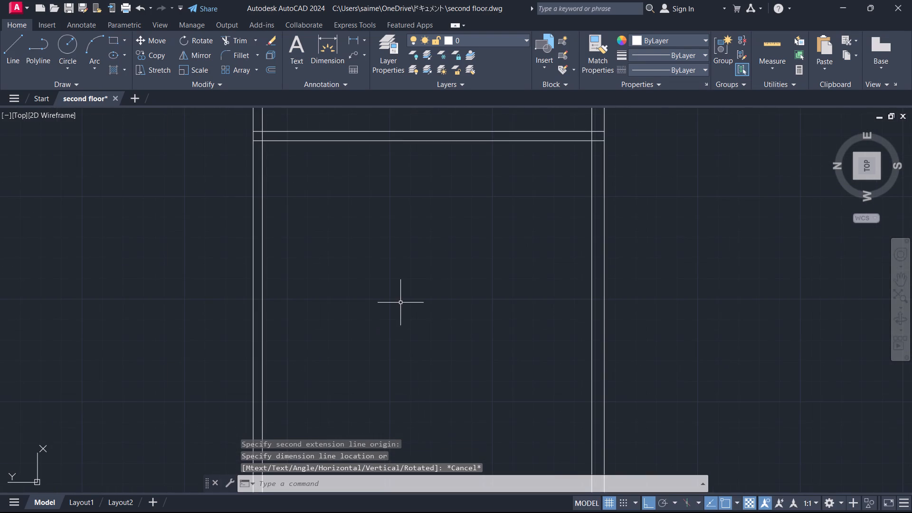
middle_drag(416, 333, 465, 263)
scroll(469, 263, down, 1)
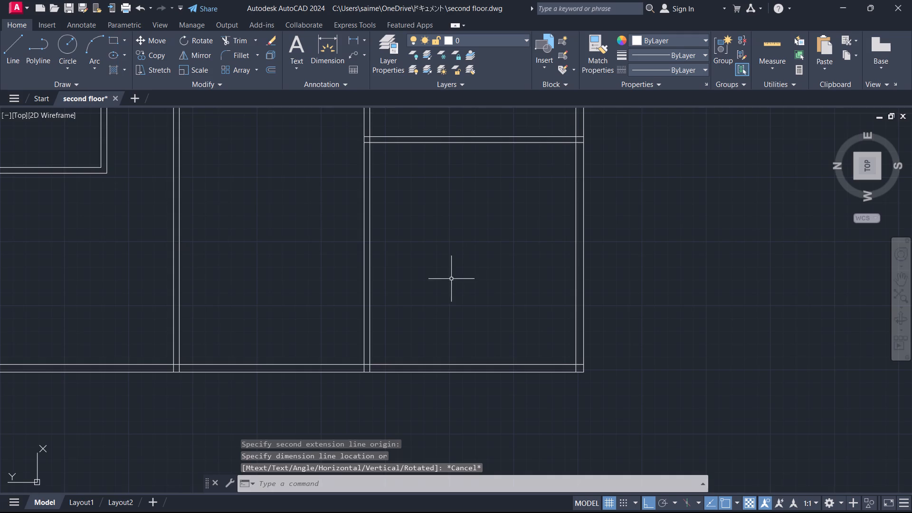
middle_drag(450, 280, 593, 279)
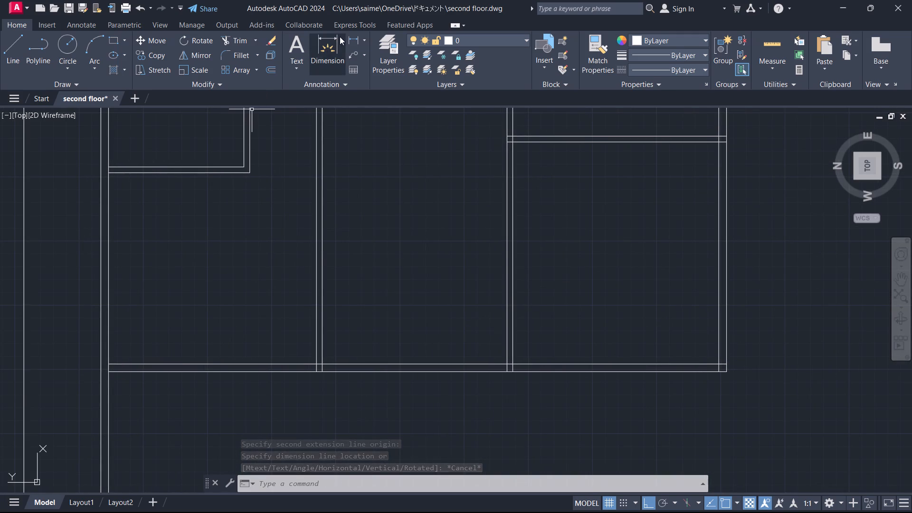
click(353, 38)
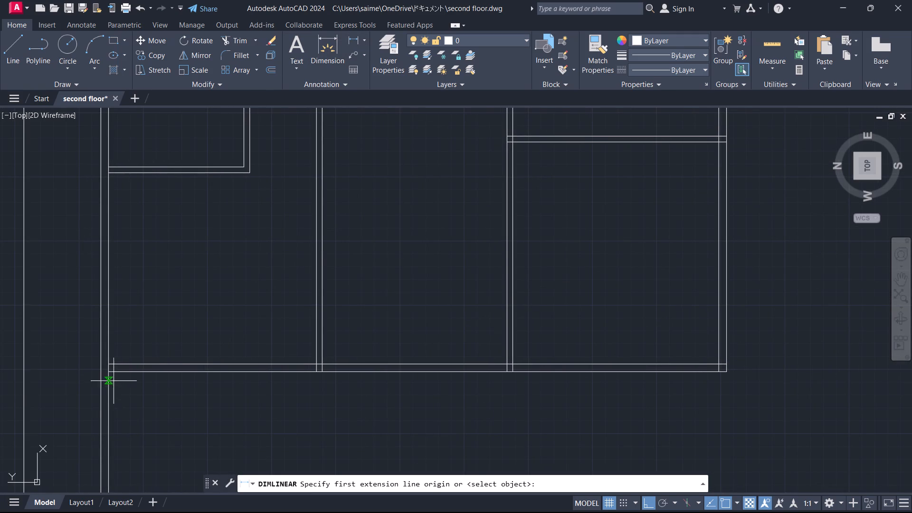
click(108, 373)
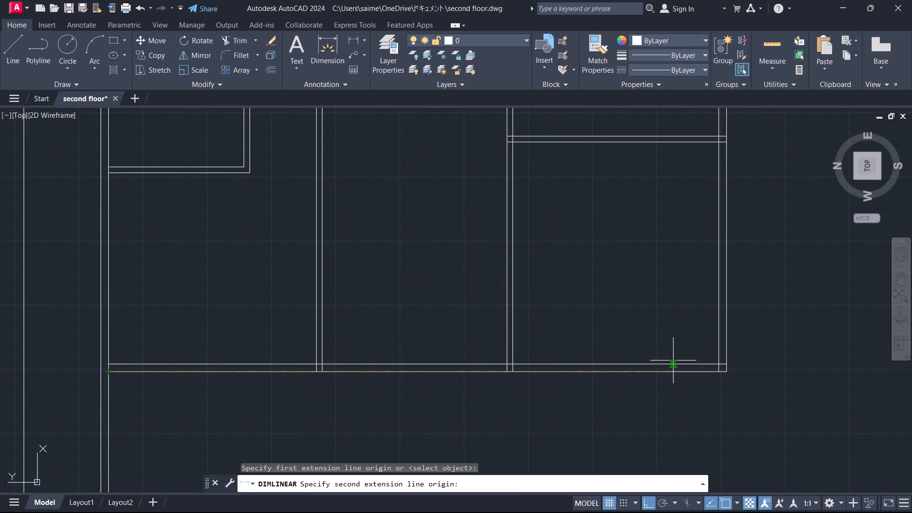
click(717, 371)
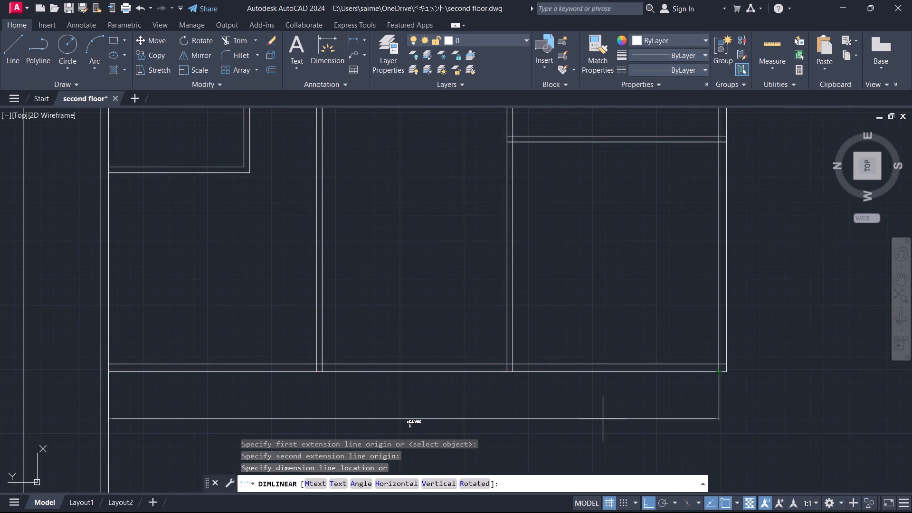
scroll(372, 435, up, 2)
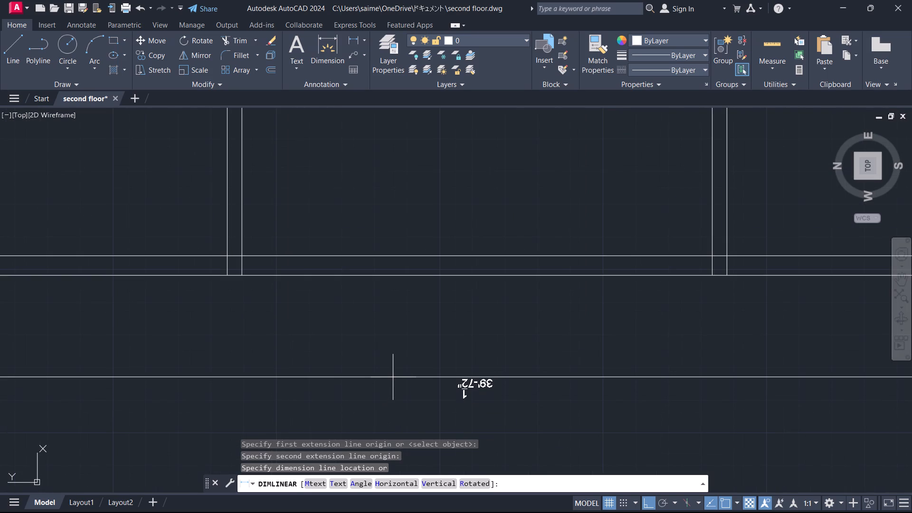
key(Escape)
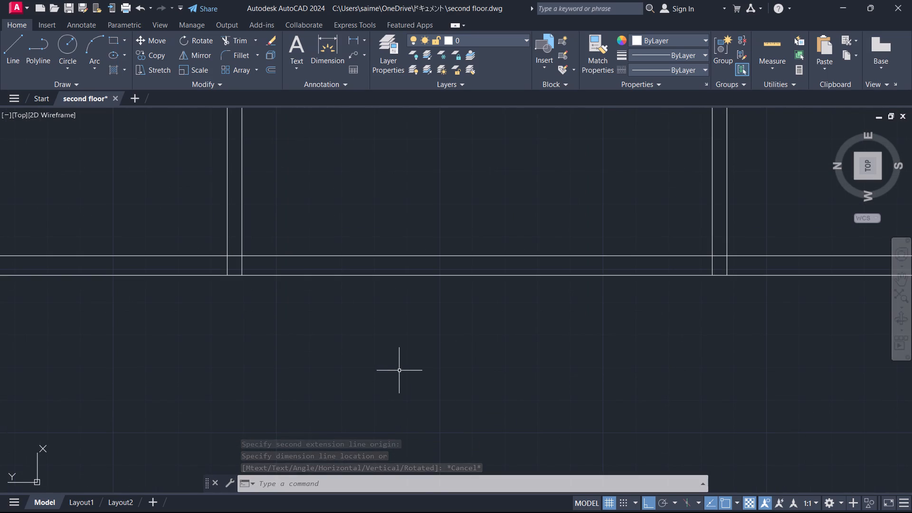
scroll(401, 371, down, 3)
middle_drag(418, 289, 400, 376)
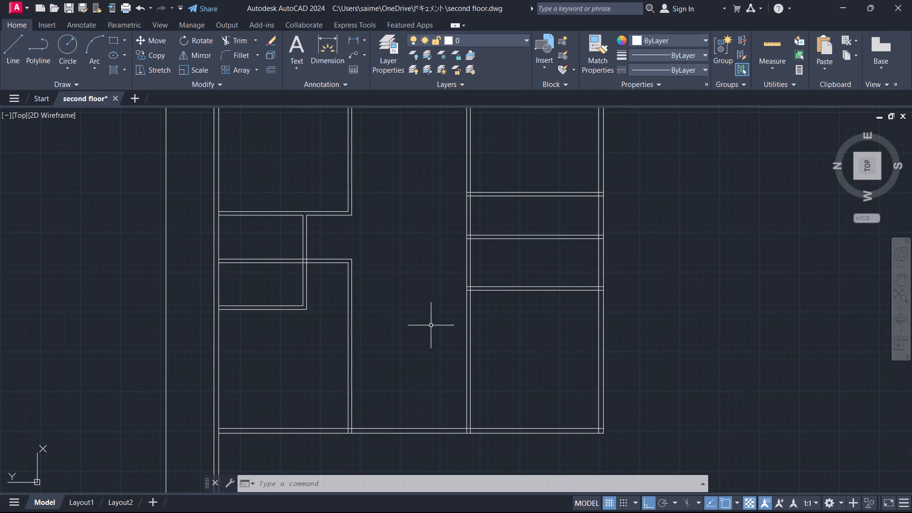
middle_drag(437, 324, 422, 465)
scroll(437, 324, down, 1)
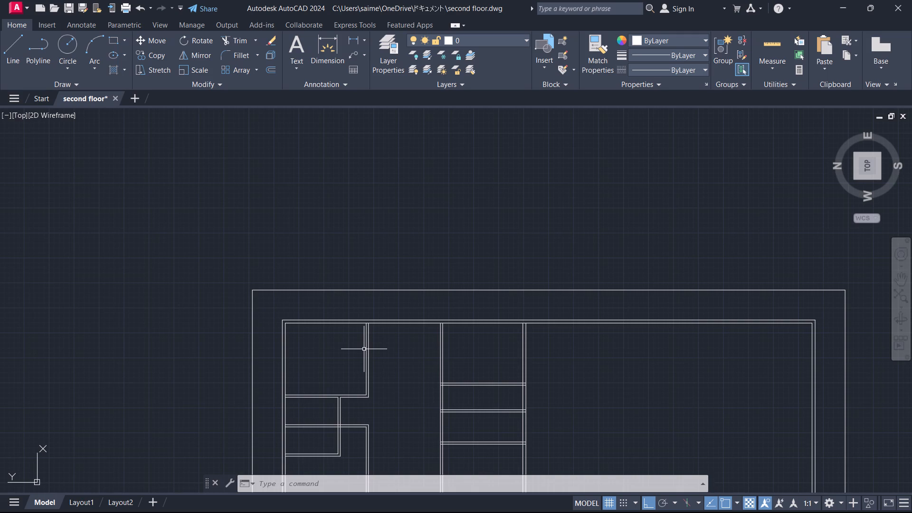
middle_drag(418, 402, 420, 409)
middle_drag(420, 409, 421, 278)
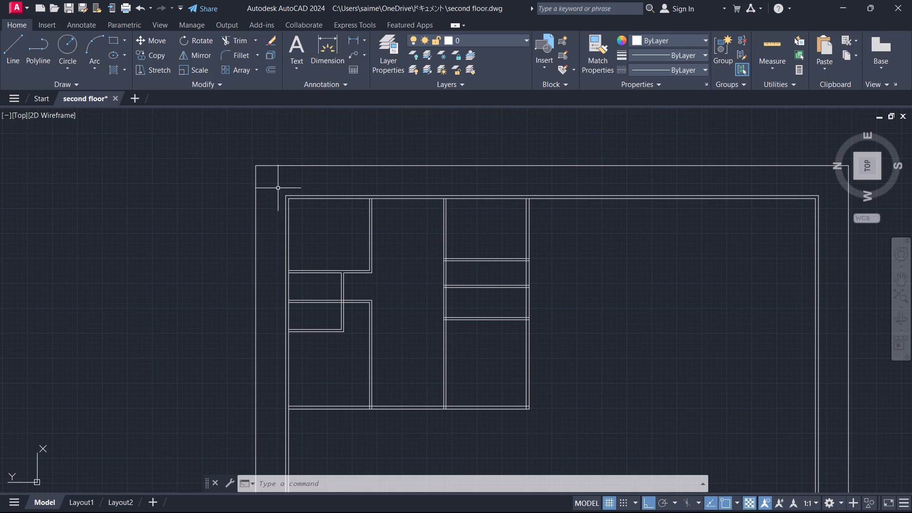
Create a layer named "walls" with the colour magenta and make it the current layer.
click(381, 50)
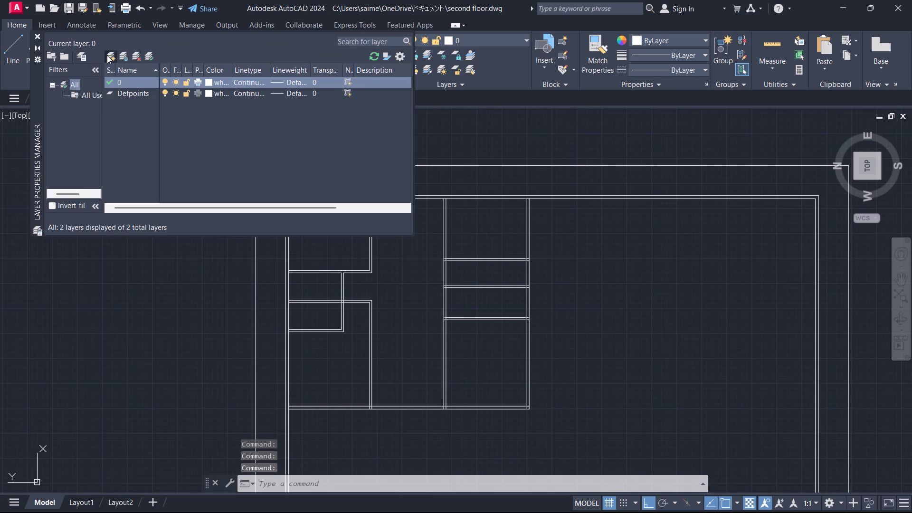
click(107, 55)
key(BackSpace)
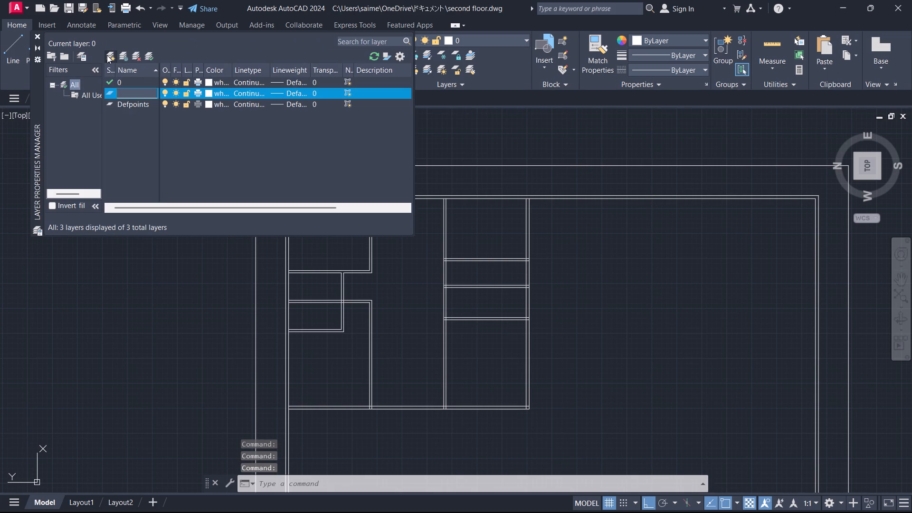
text(walls)
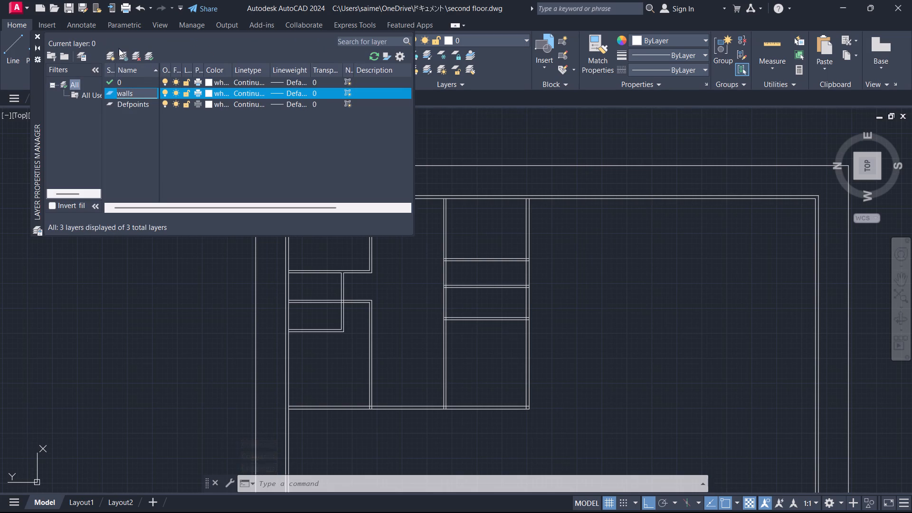
click(207, 96)
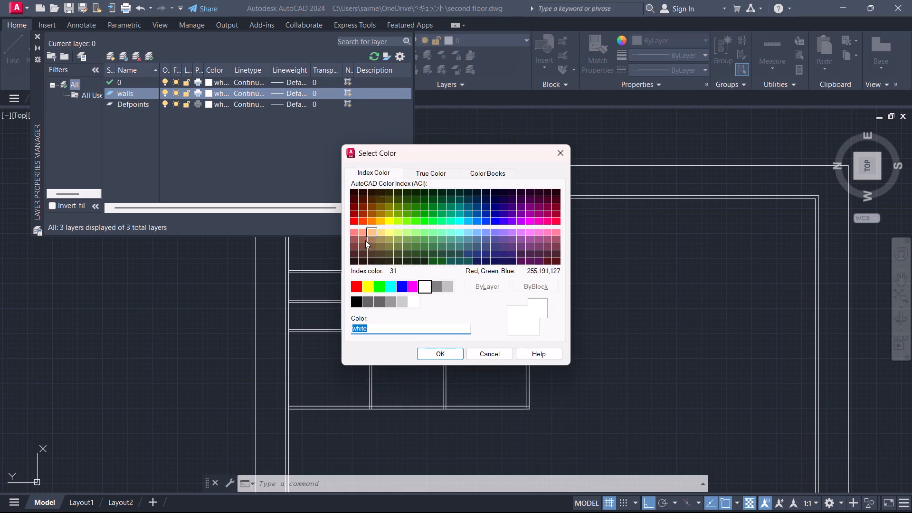
click(415, 289)
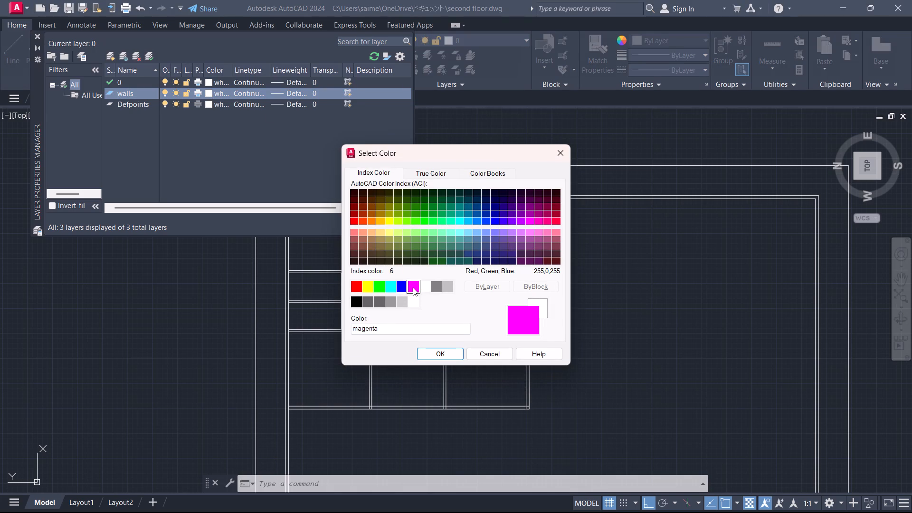
click(436, 355)
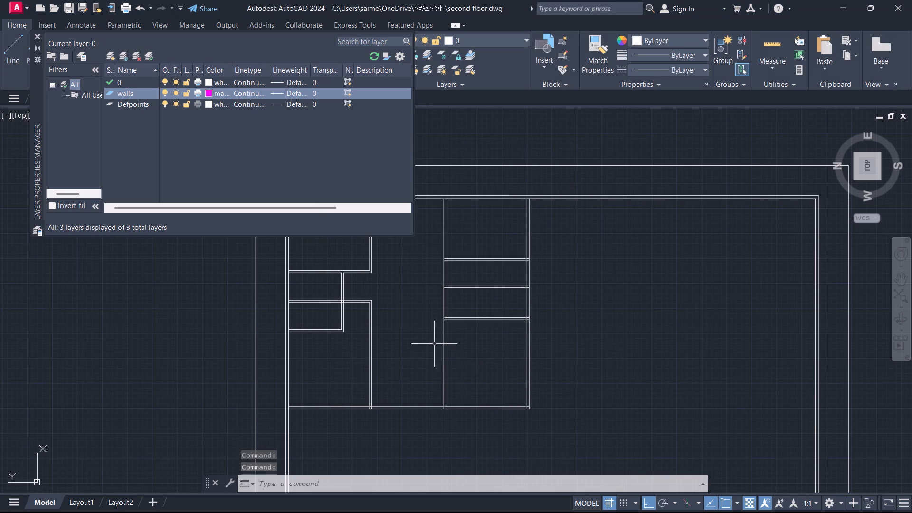
click(146, 53)
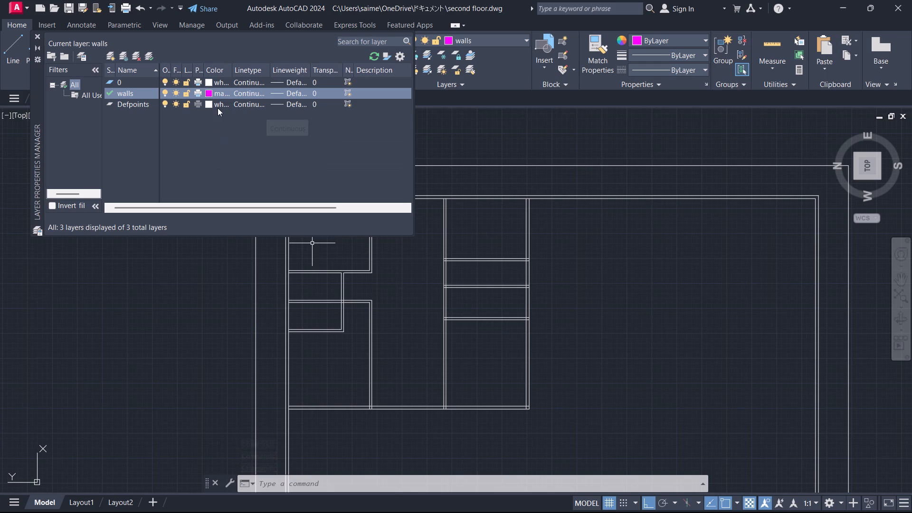
click(148, 52)
click(38, 37)
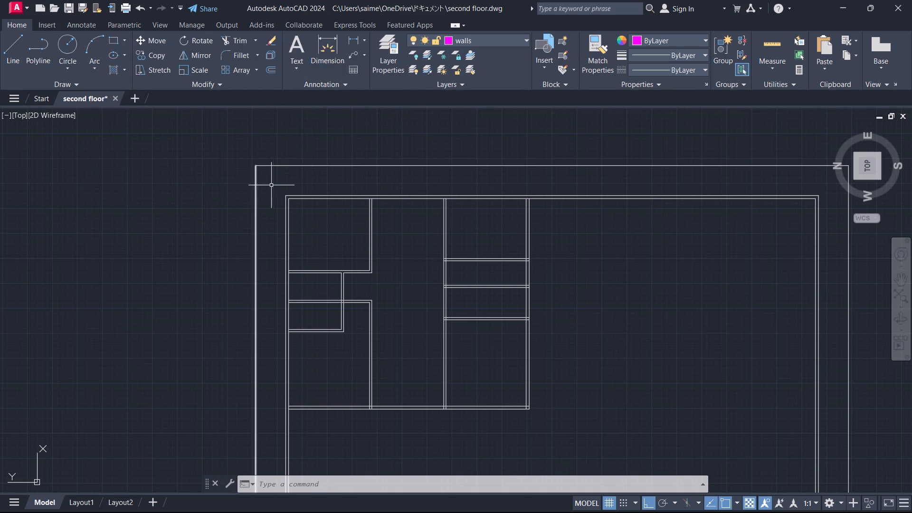
Move all outer and interior wall lines inside the outermost boundary rectangle to the "walls" layer.
click(272, 187)
scroll(321, 240, down, 3)
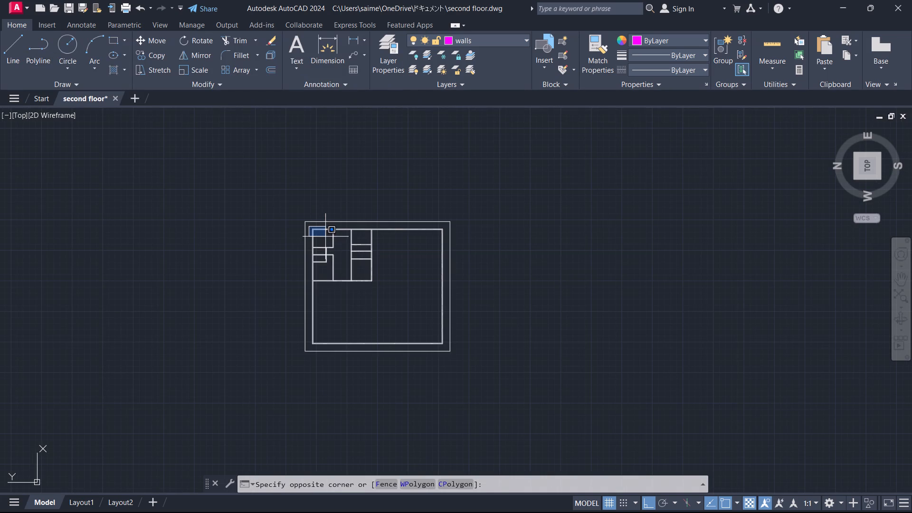
scroll(443, 347, up, 3)
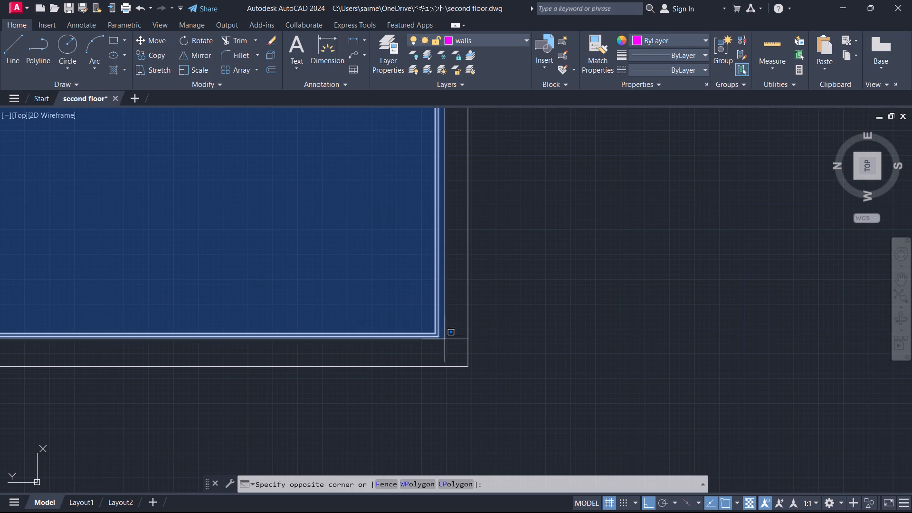
click(443, 343)
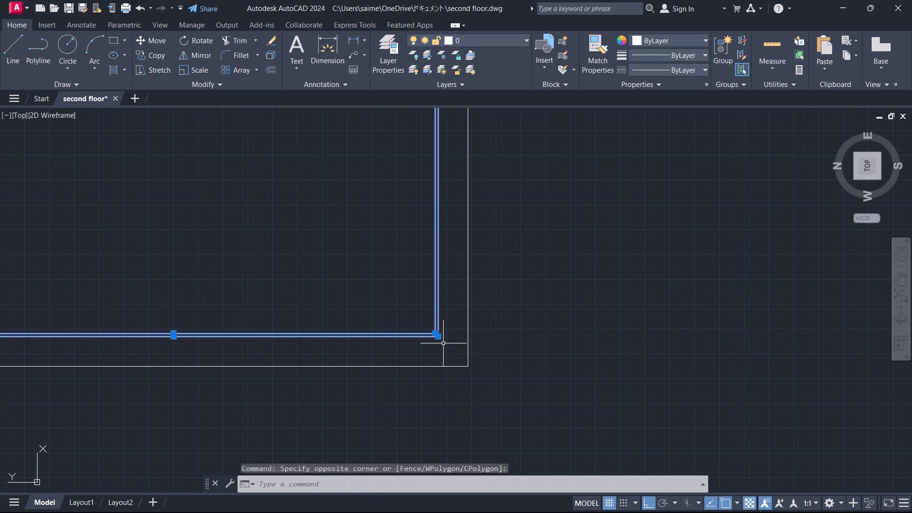
key(ctrl+1)
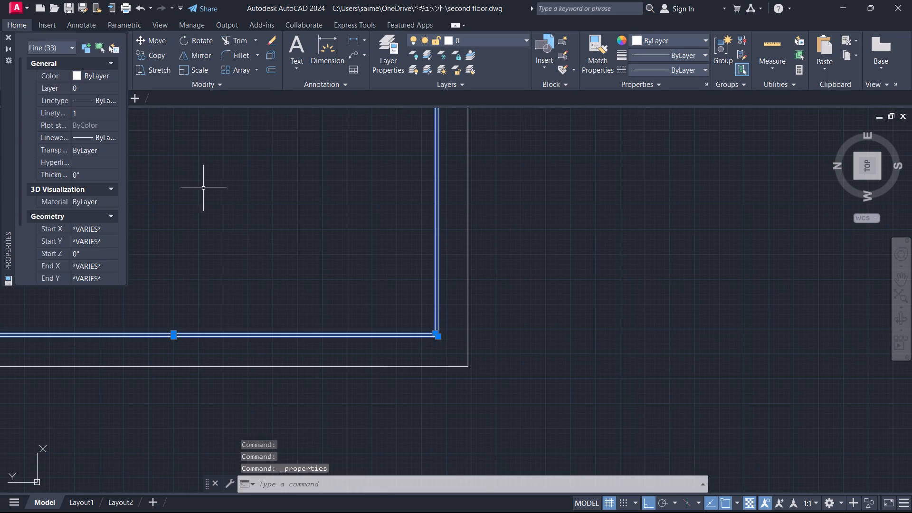
click(112, 73)
click(112, 73)
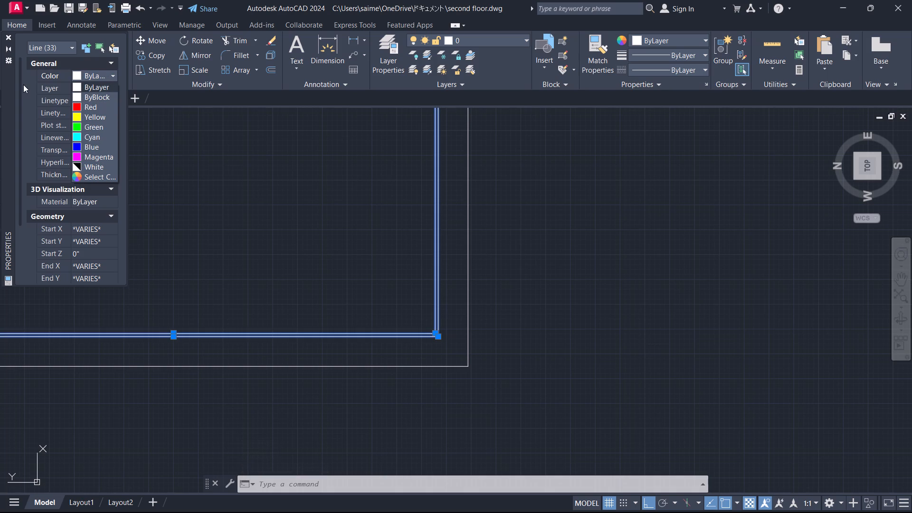
click(46, 89)
click(112, 90)
click(112, 90)
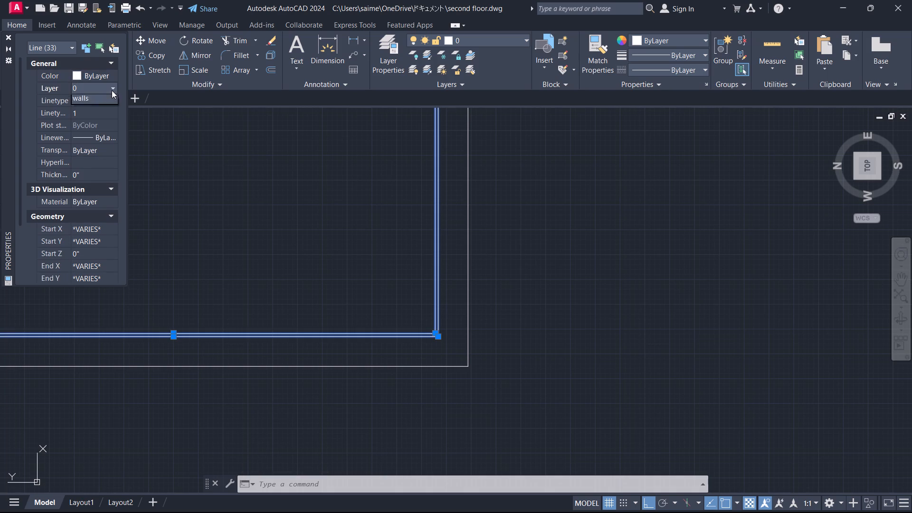
click(95, 126)
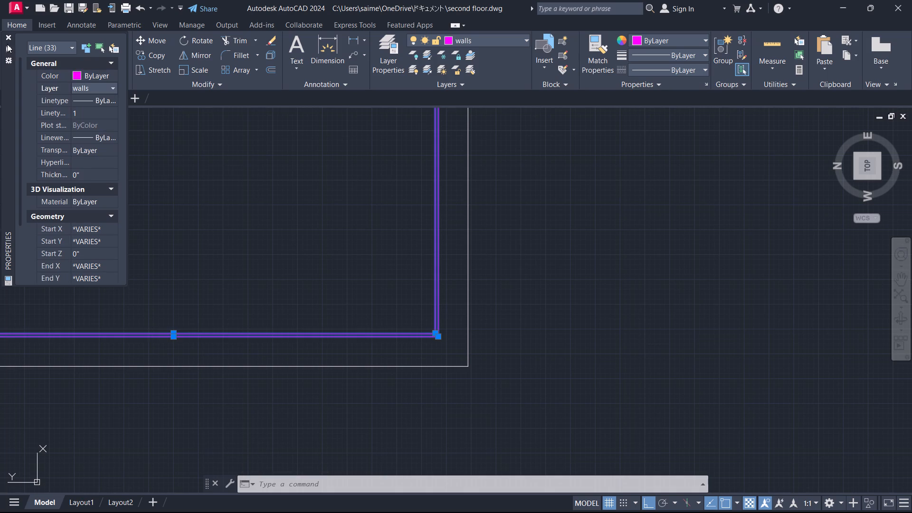
click(7, 38)
middle_drag(158, 232, 560, 397)
scroll(536, 381, down, 2)
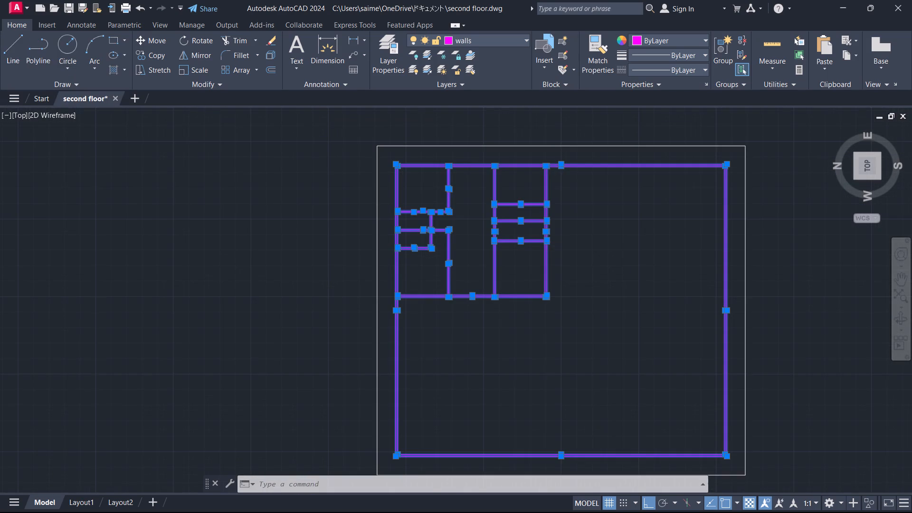
key(Escape)
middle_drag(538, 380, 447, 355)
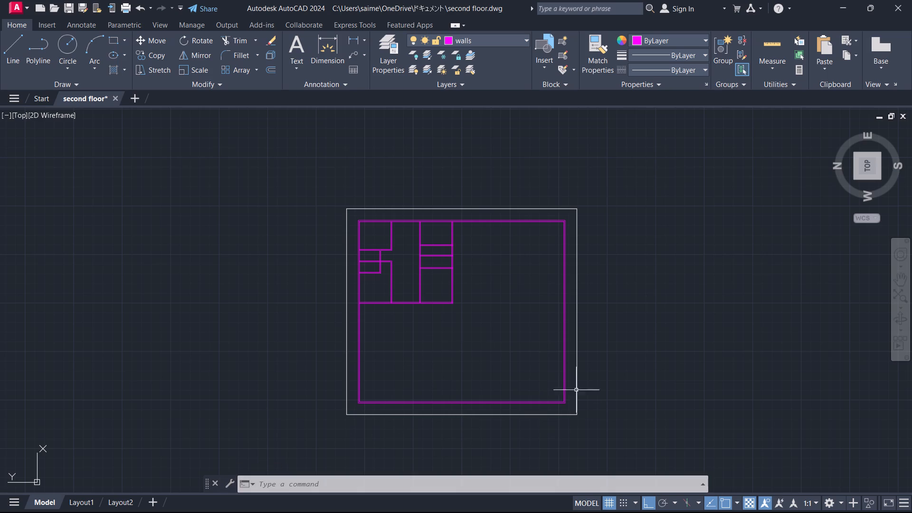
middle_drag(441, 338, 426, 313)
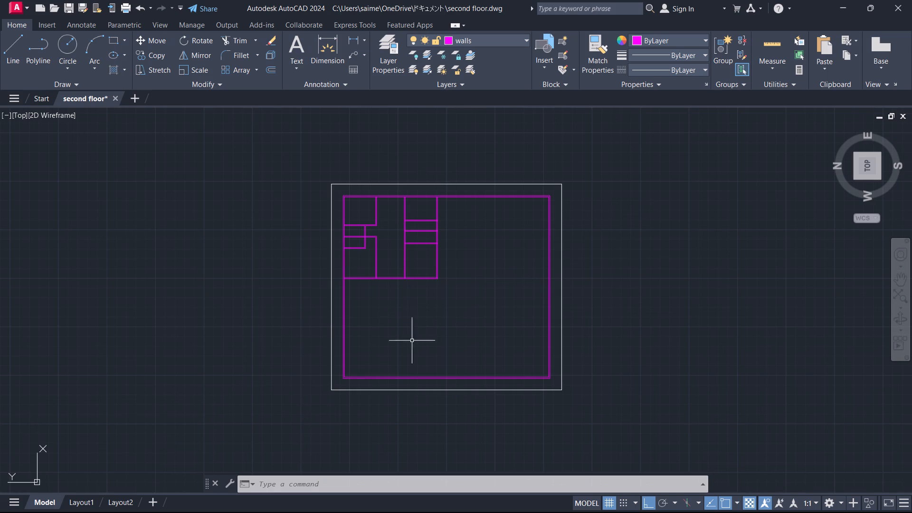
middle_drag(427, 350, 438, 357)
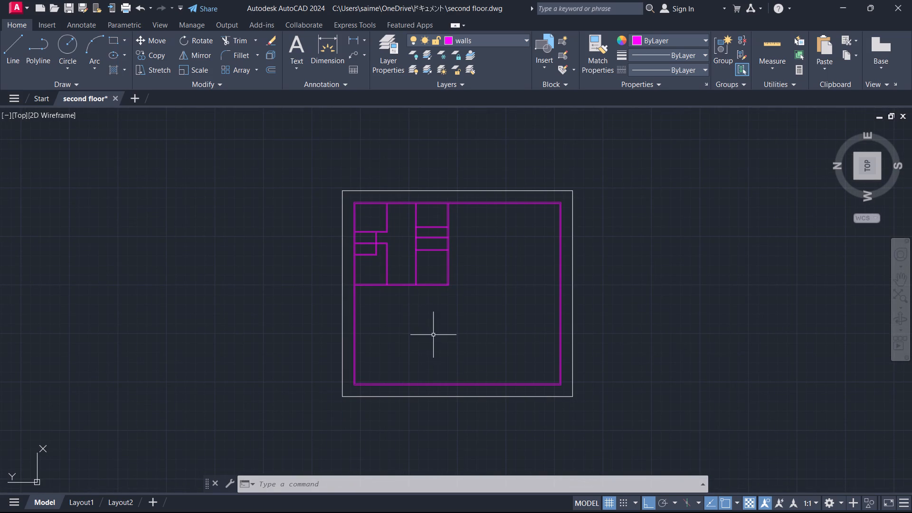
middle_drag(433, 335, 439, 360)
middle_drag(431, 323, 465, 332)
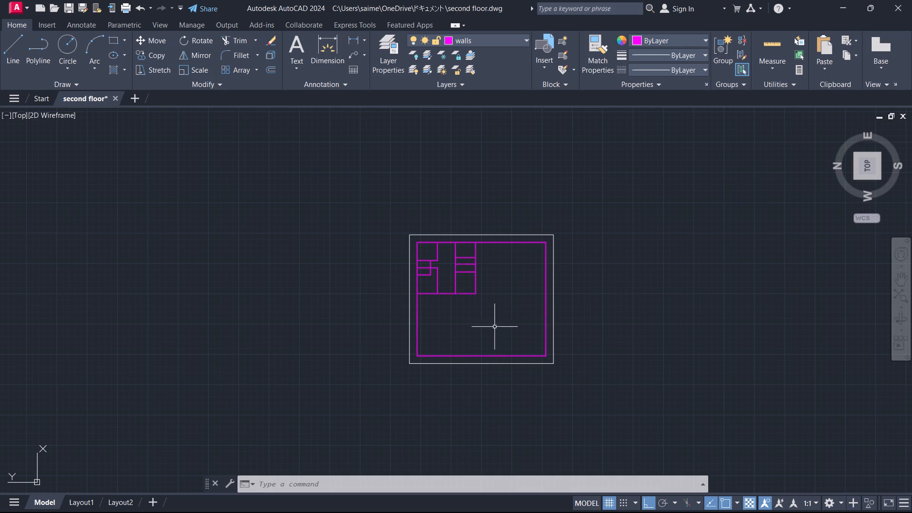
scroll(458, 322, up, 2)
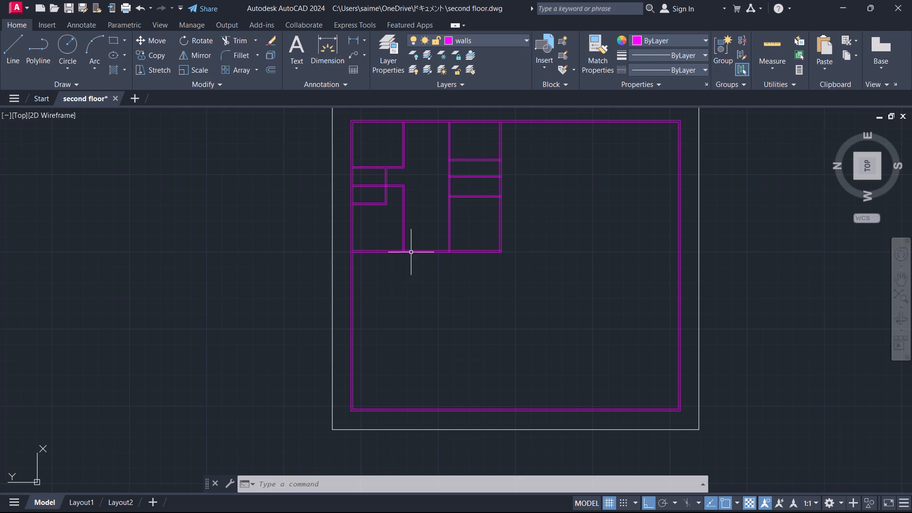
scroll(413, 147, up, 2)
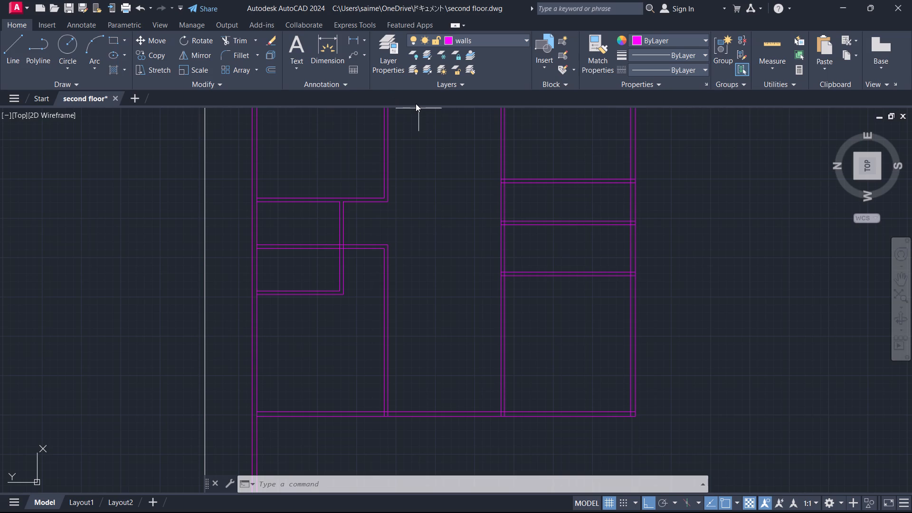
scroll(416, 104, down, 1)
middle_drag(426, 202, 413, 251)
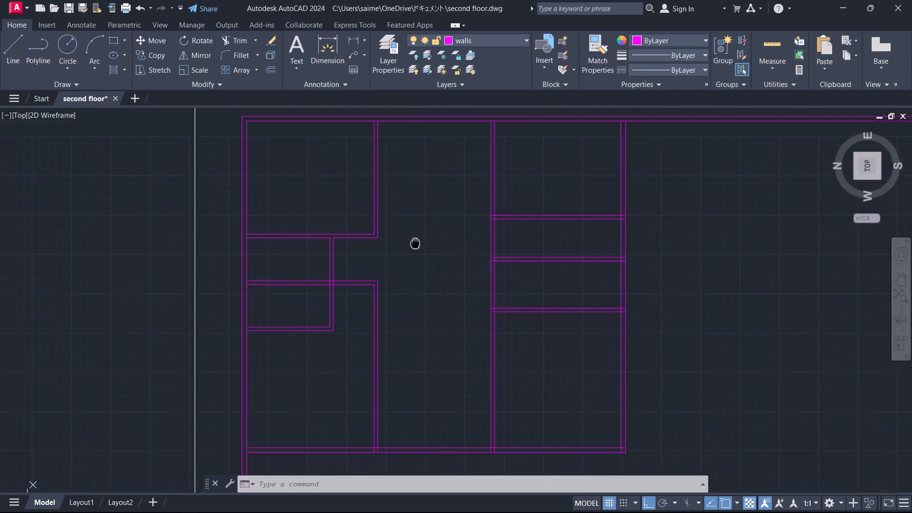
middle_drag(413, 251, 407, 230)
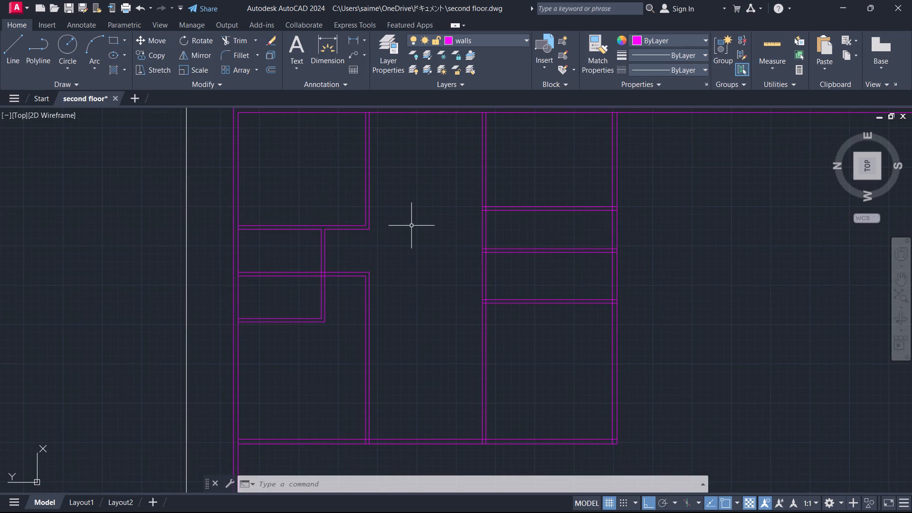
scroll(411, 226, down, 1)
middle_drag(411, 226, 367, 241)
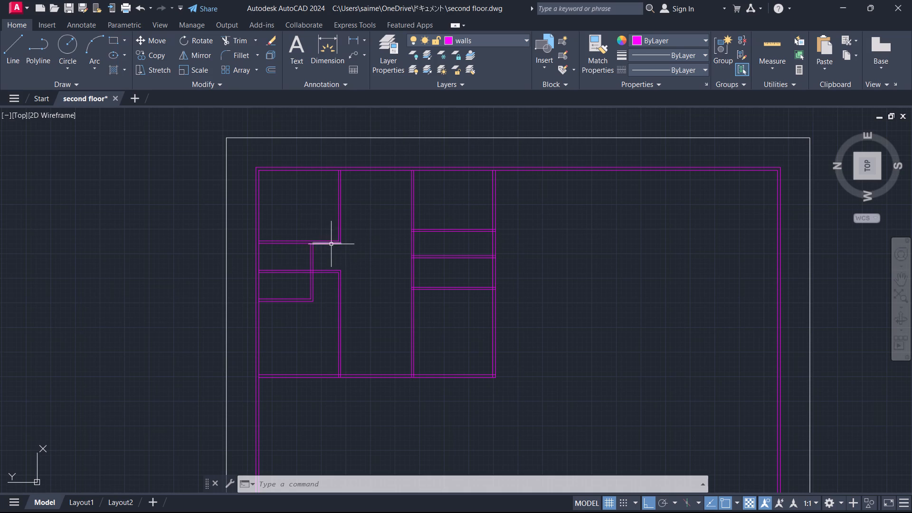
Measure the north-south distance from the short partition's south face to the north face of the northeast room's south wall.
scroll(340, 230, up, 4)
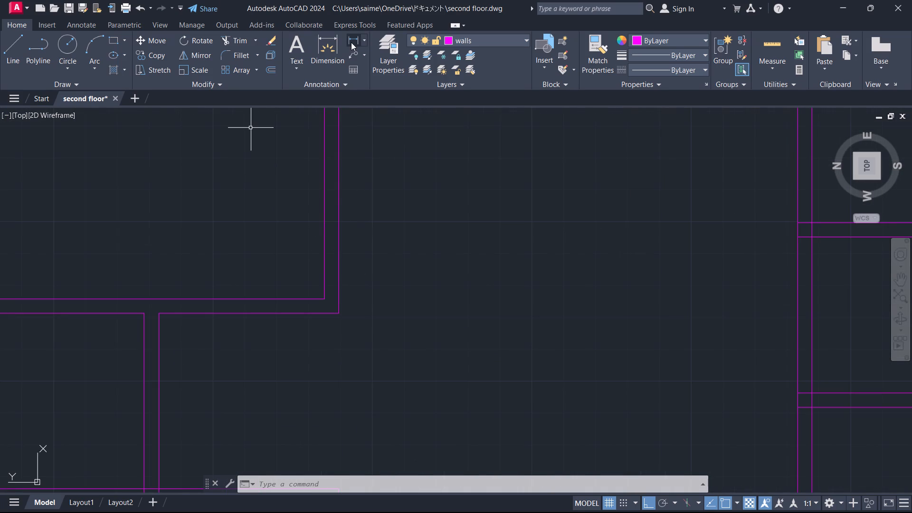
click(351, 42)
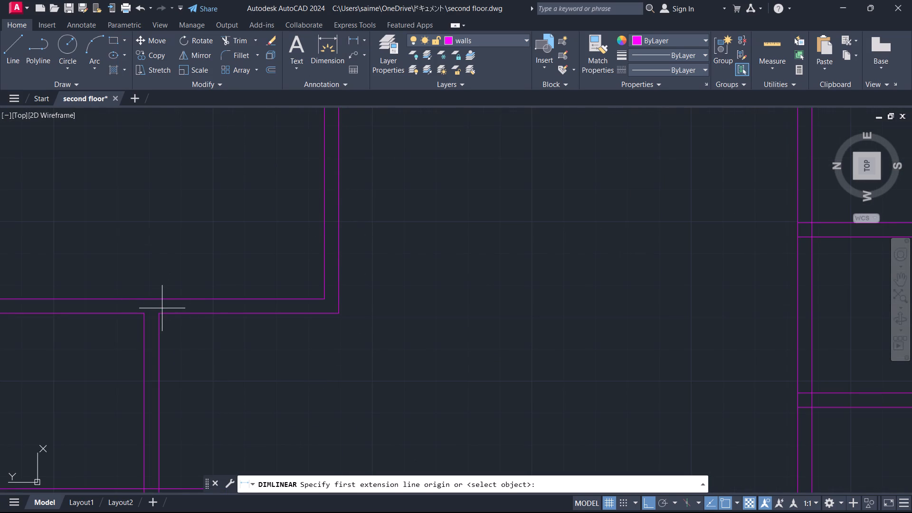
click(161, 309)
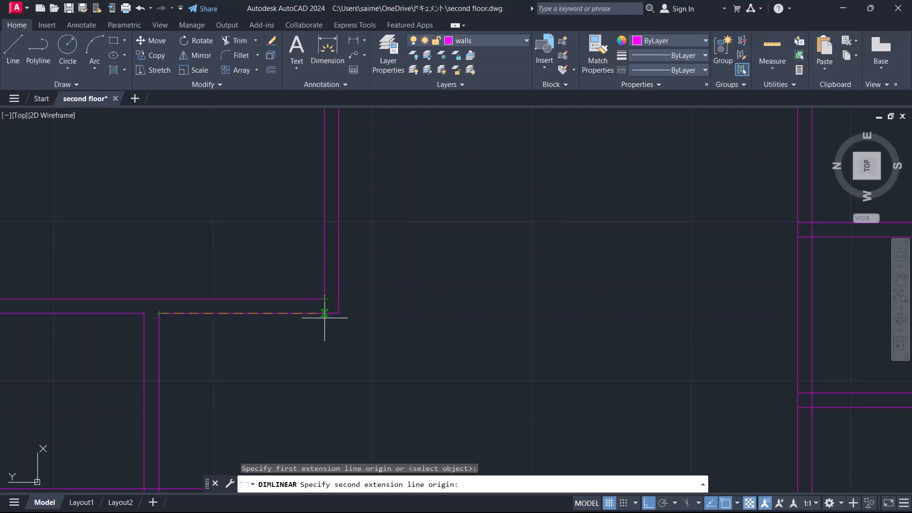
click(324, 318)
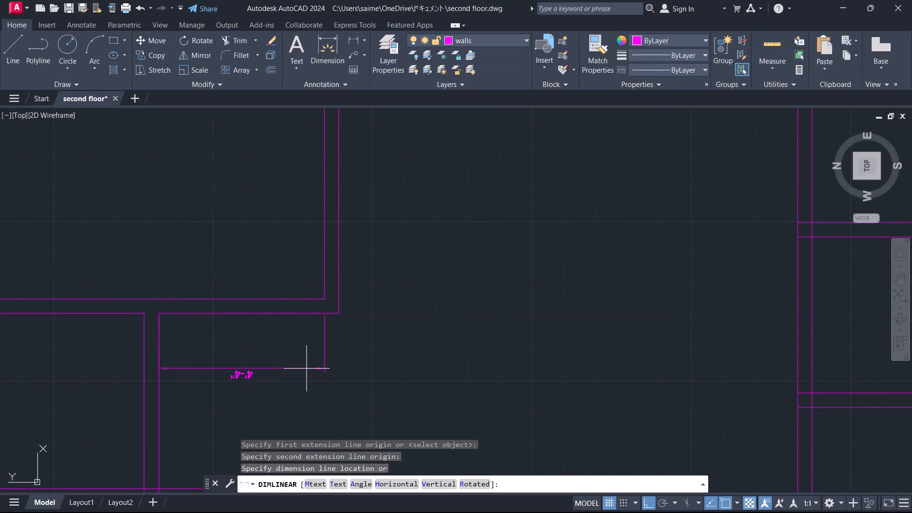
key(Escape)
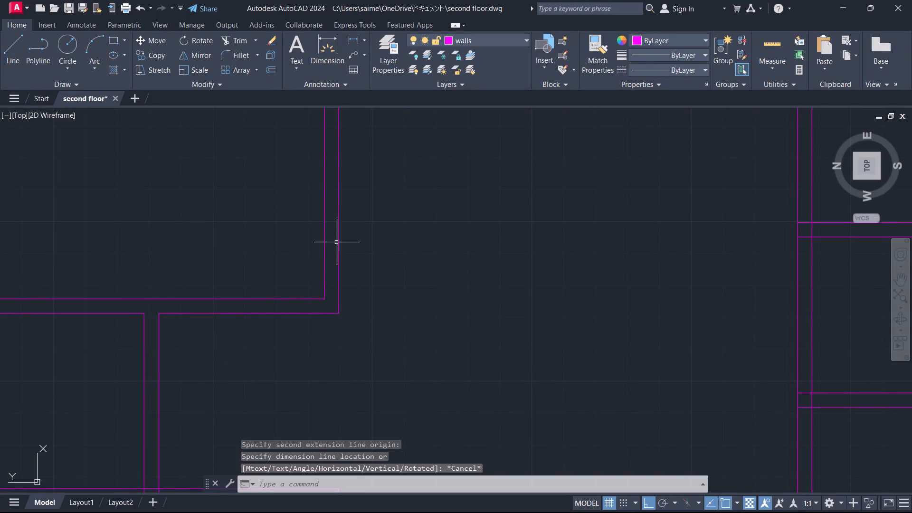
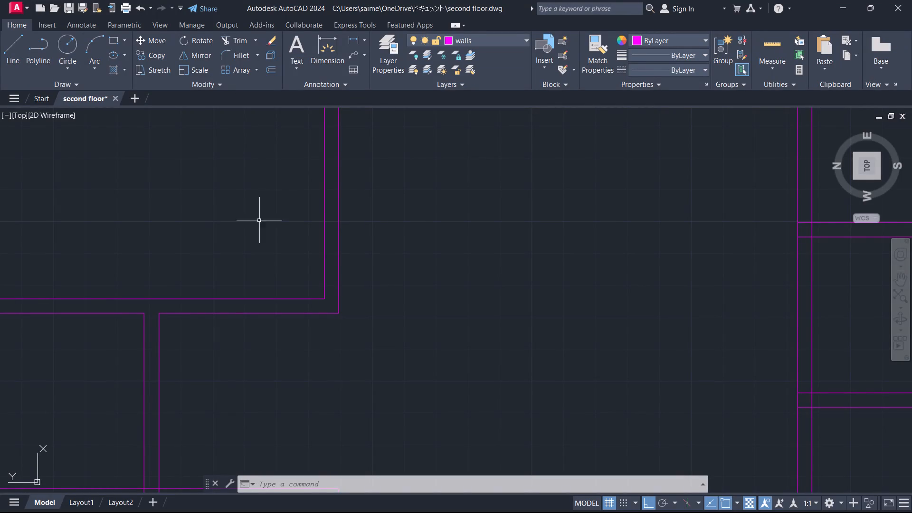
Draw jamb lines for a 3'6" opening in the northeast room's west wall, starting 3" north of its southwest inner corner.
scroll(442, 310, down, 1)
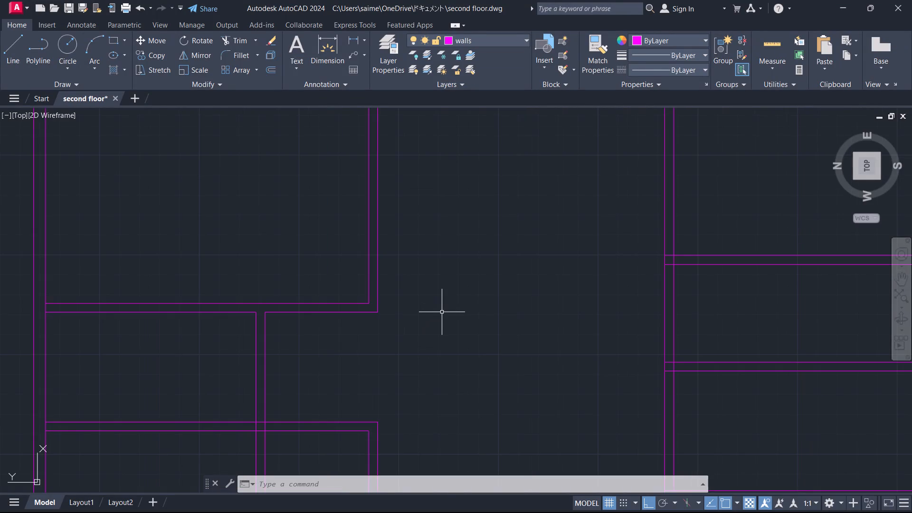
scroll(442, 311, down, 1)
middle_drag(461, 304, 437, 285)
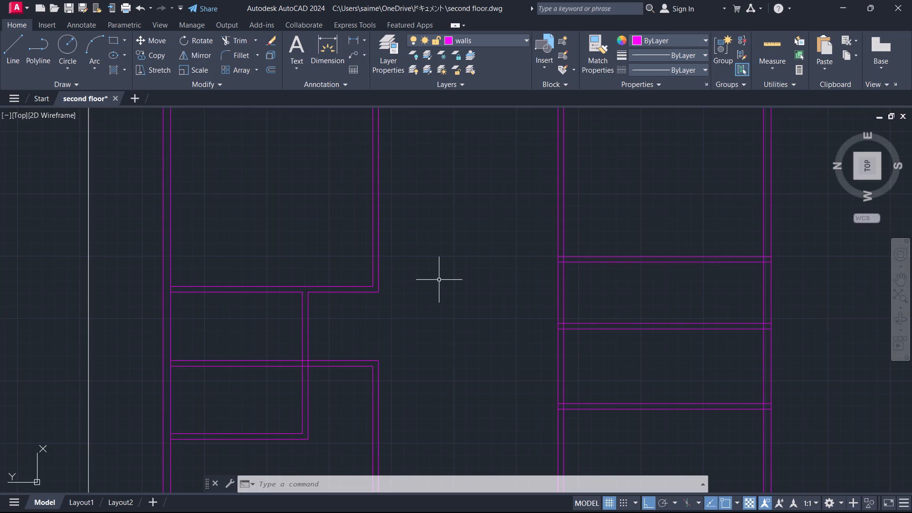
scroll(443, 275, down, 1)
middle_drag(459, 276, 412, 244)
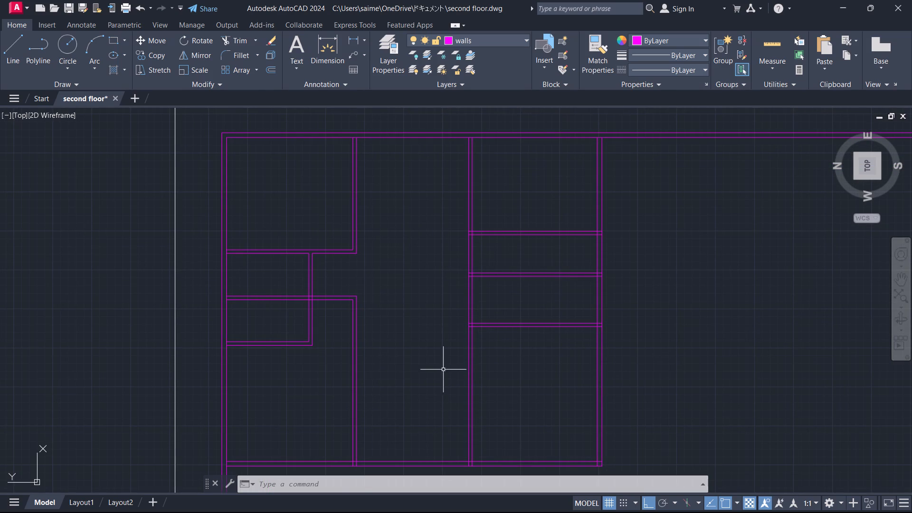
middle_drag(407, 373, 432, 390)
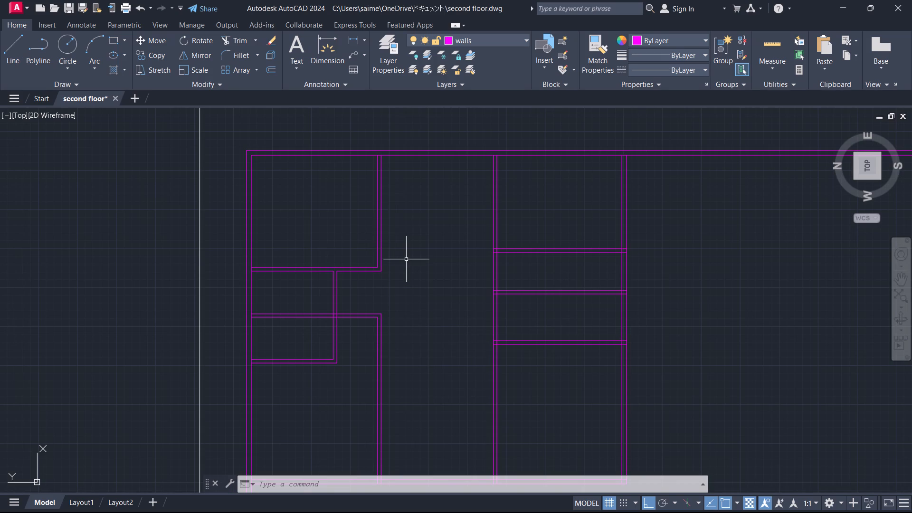
key(l)
key(Return)
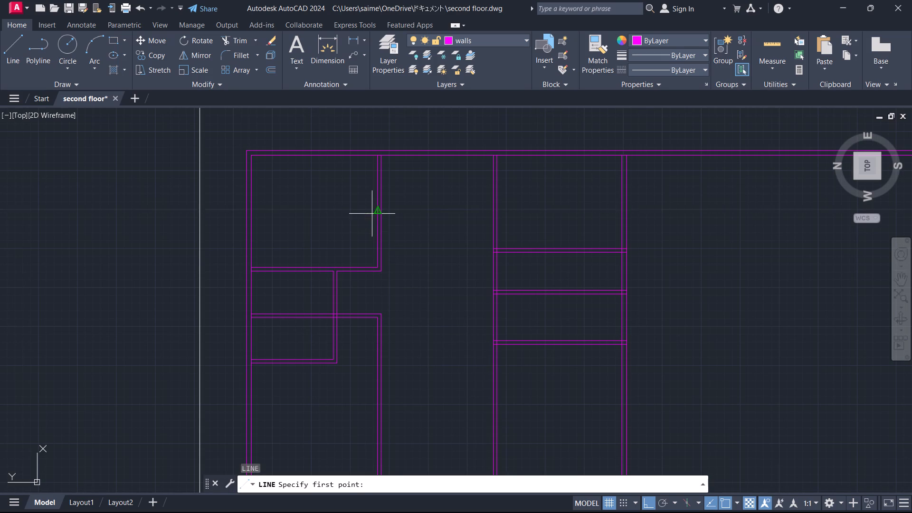
scroll(371, 212, up, 2)
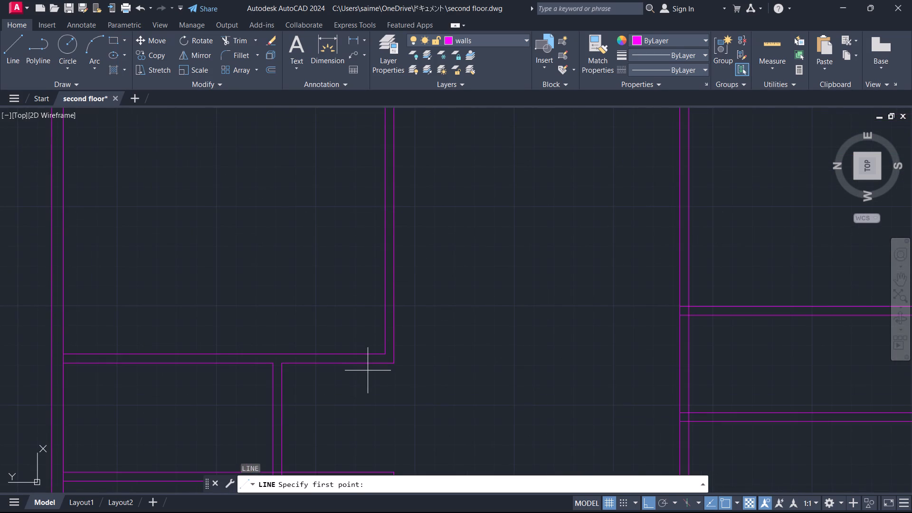
scroll(366, 373, up, 3)
click(399, 342)
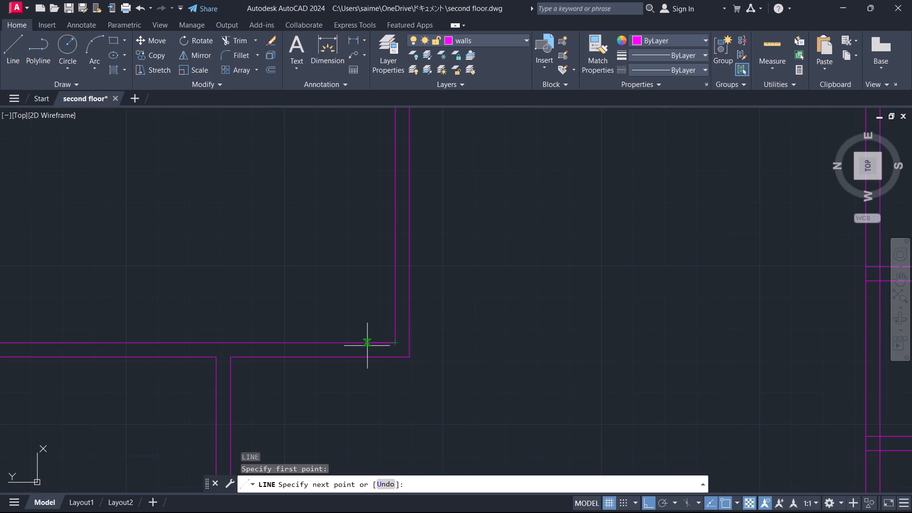
key(3)
key(Return)
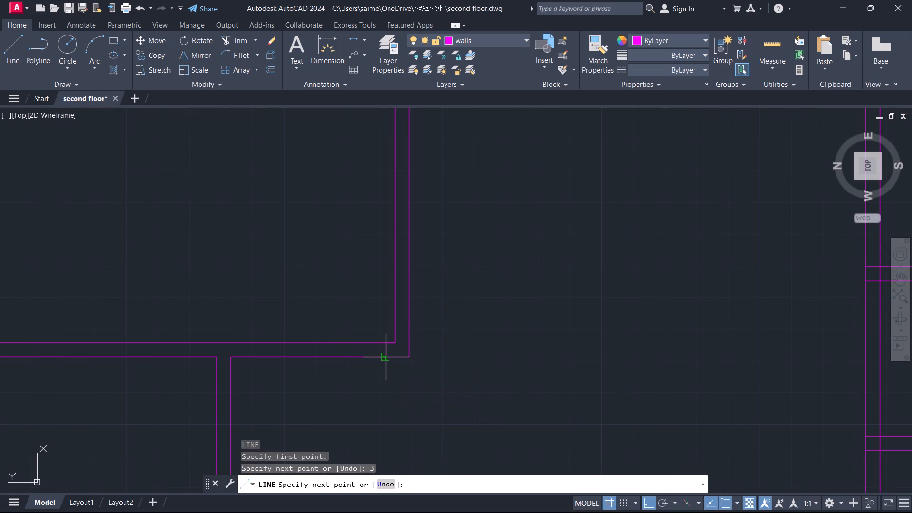
click(386, 359)
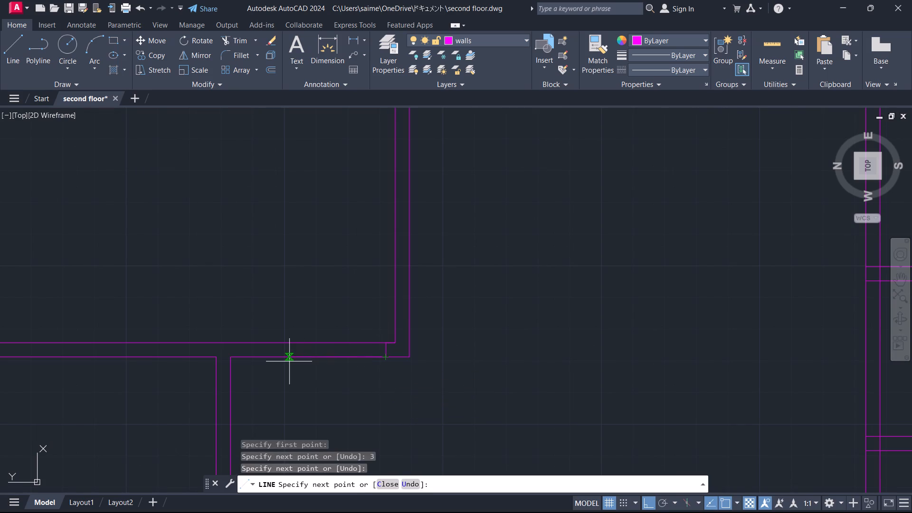
text(3'6")
key(Return)
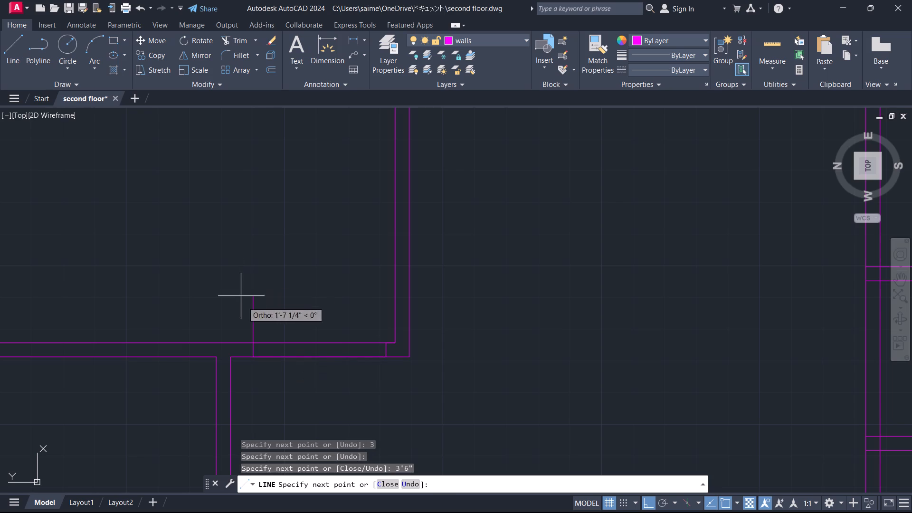
click(254, 338)
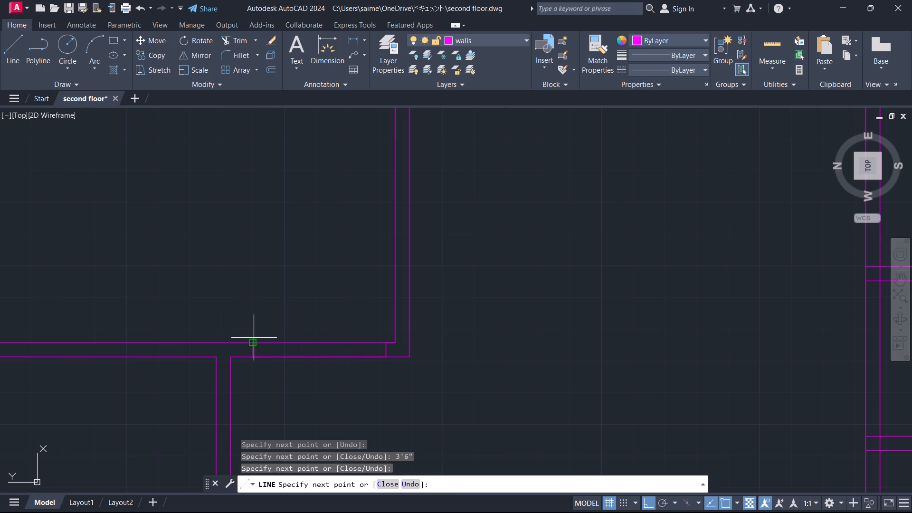
key(Escape)
Draw jamb lines for a 2'6" opening in the same wall, starting 3" north of the adjoining partition's north face.
scroll(365, 251, down, 2)
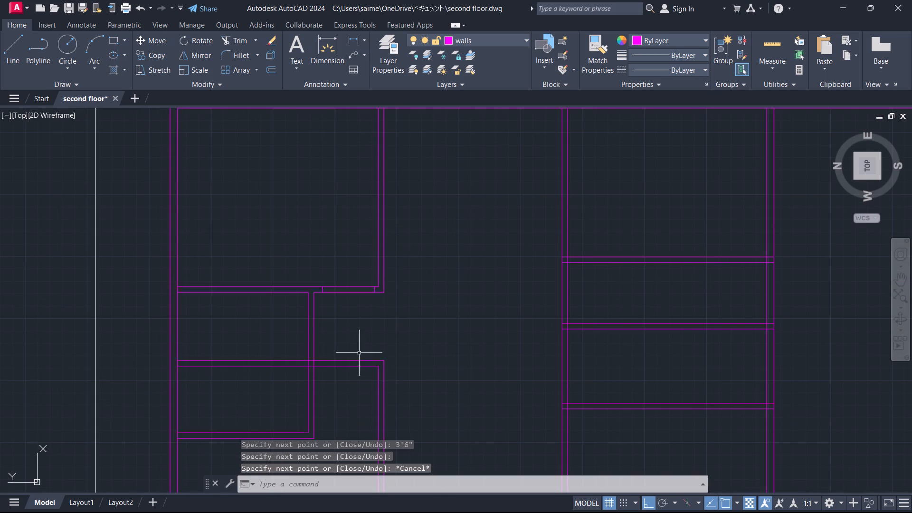
scroll(290, 344, up, 2)
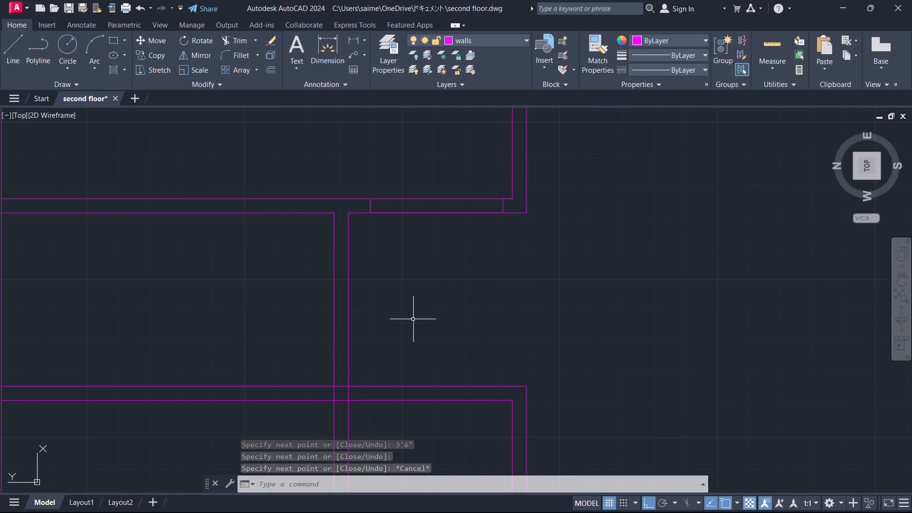
key(l)
key(Return)
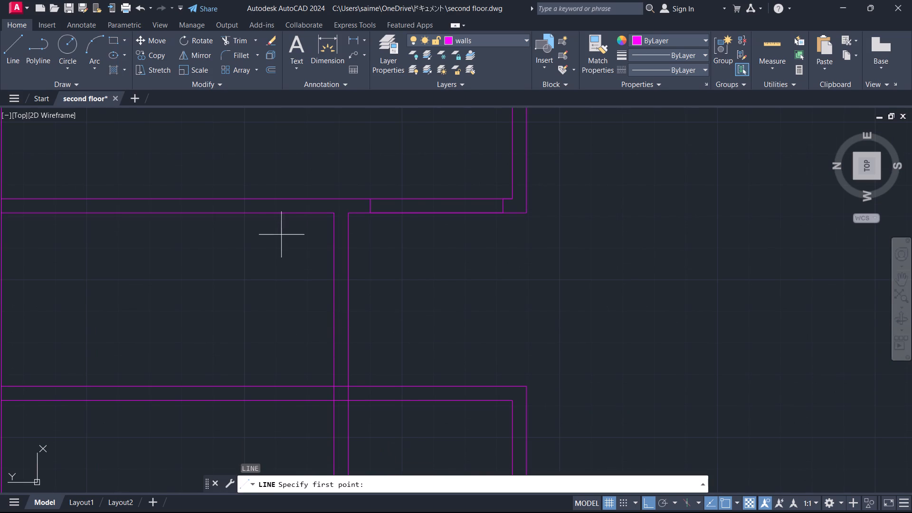
click(334, 215)
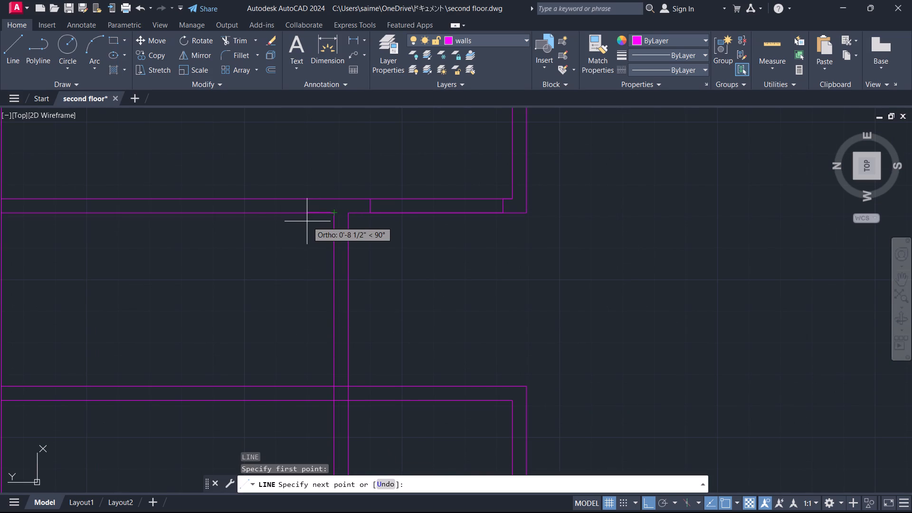
key(3)
key(Return)
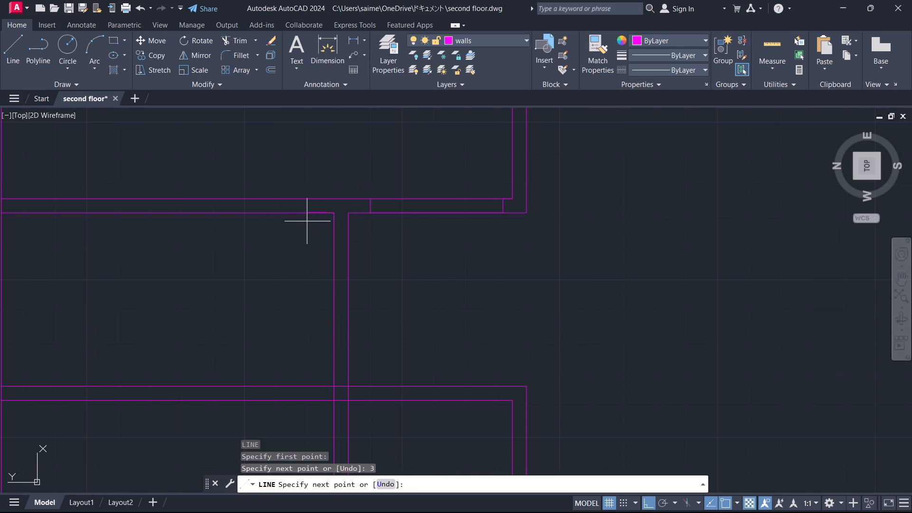
click(328, 195)
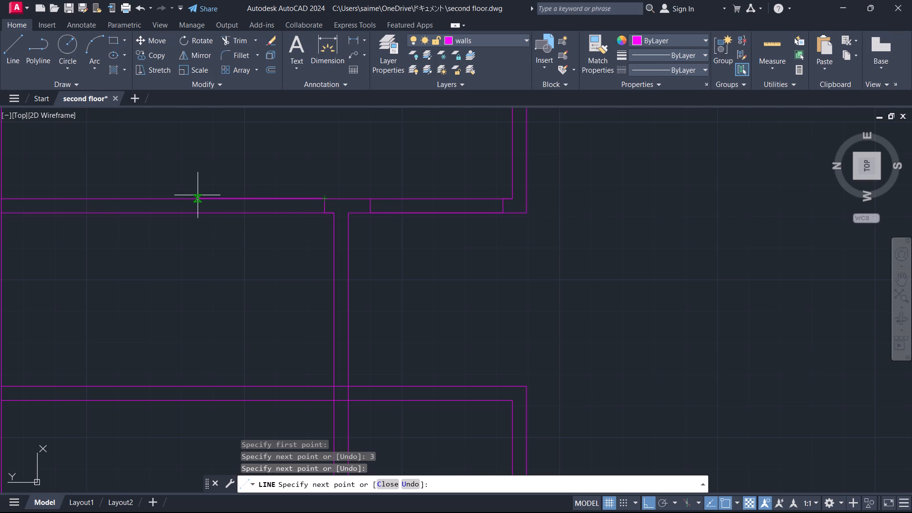
text(2'3)
key(BackSpace)
text(6")
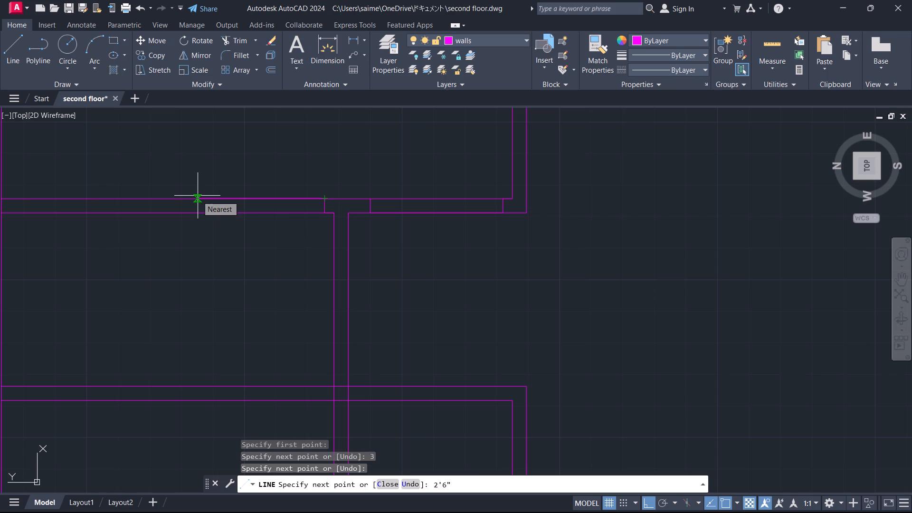
key(Return)
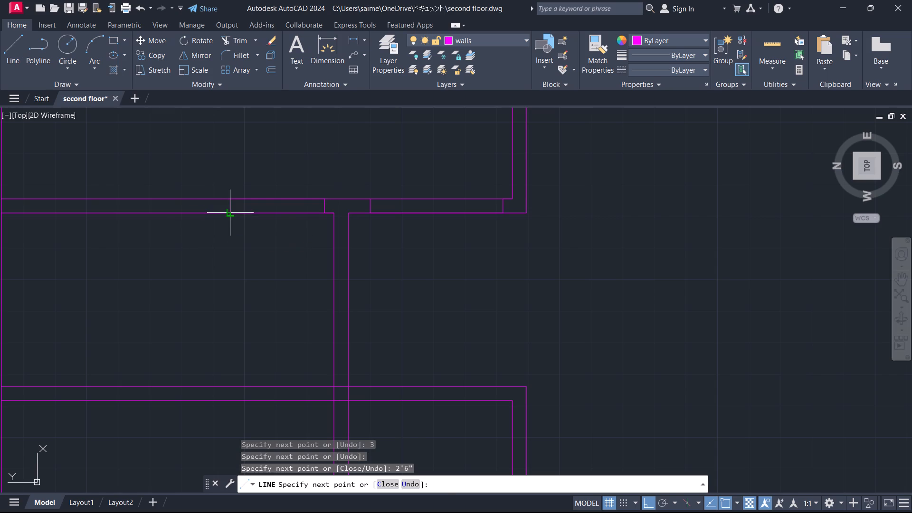
click(230, 213)
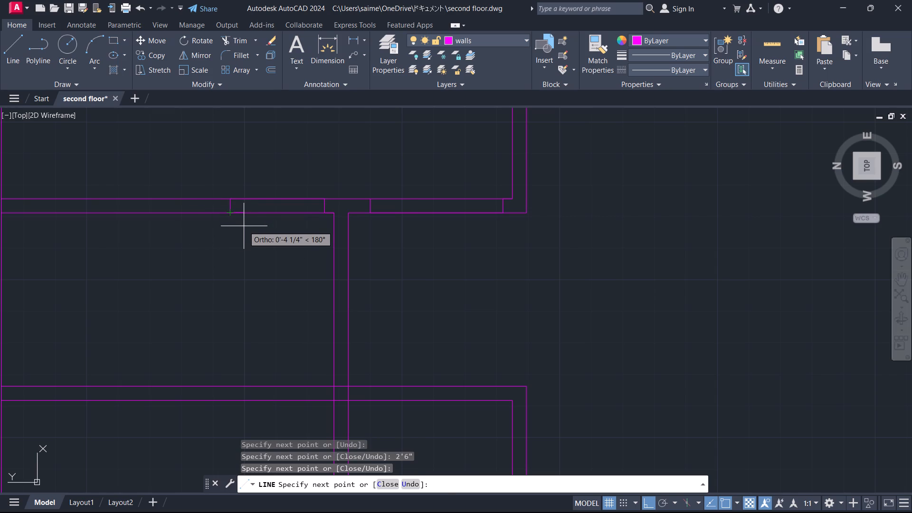
key(Escape)
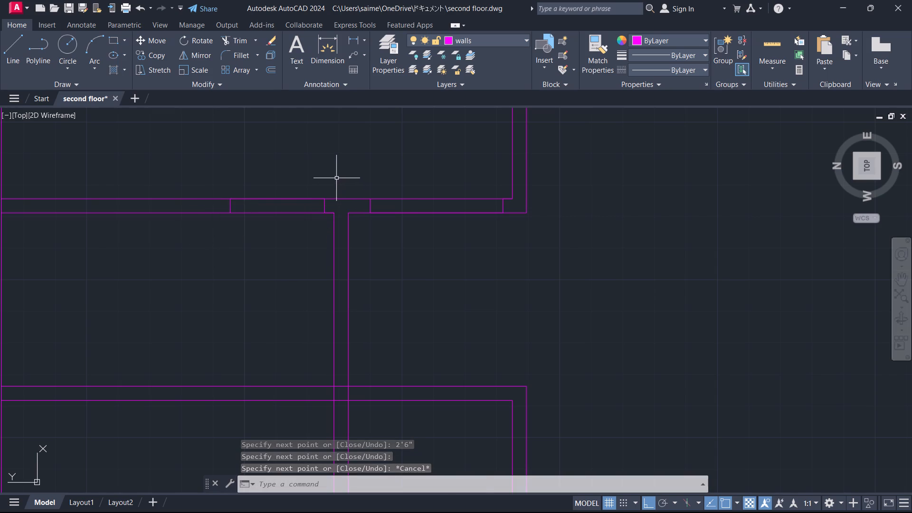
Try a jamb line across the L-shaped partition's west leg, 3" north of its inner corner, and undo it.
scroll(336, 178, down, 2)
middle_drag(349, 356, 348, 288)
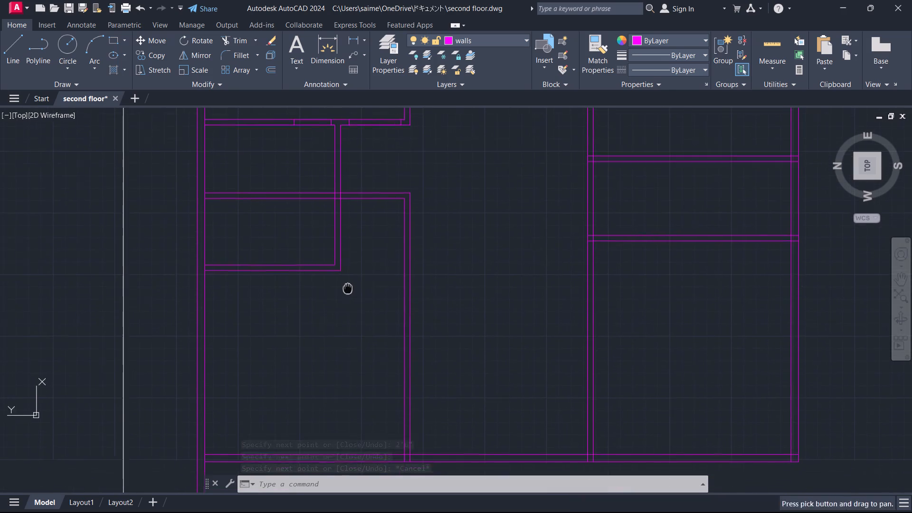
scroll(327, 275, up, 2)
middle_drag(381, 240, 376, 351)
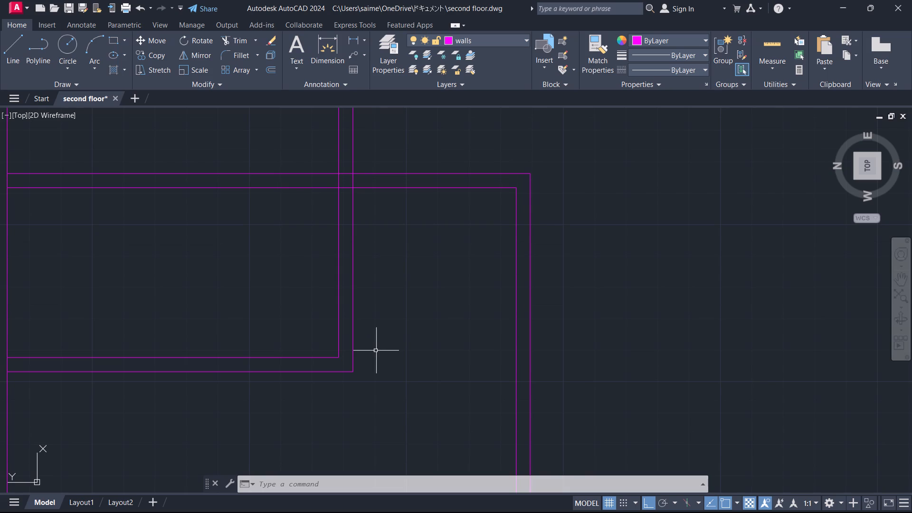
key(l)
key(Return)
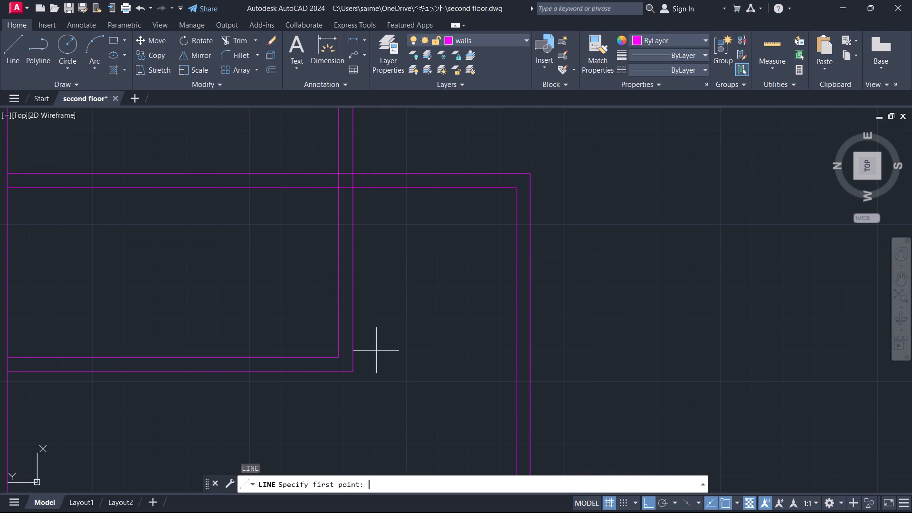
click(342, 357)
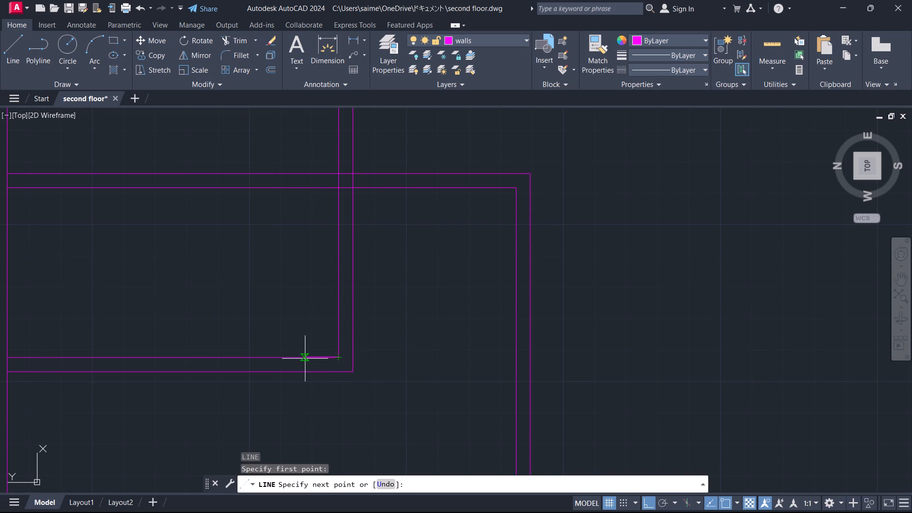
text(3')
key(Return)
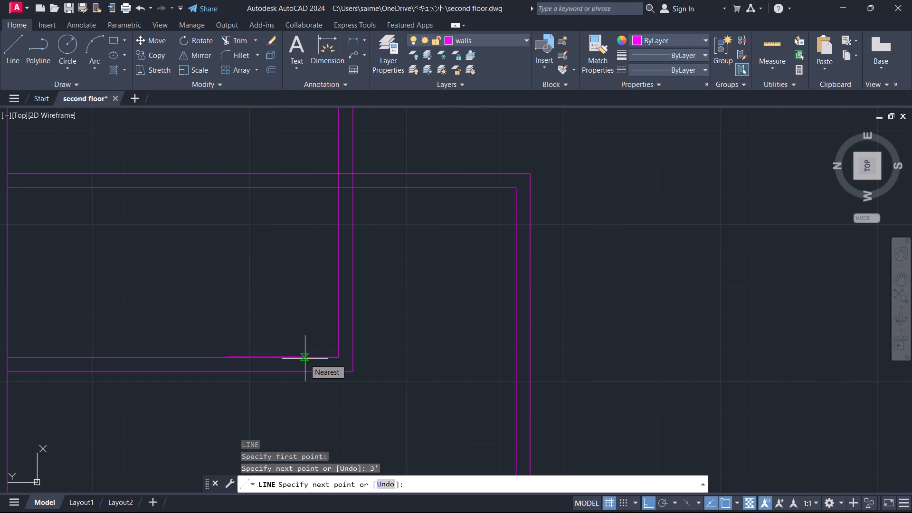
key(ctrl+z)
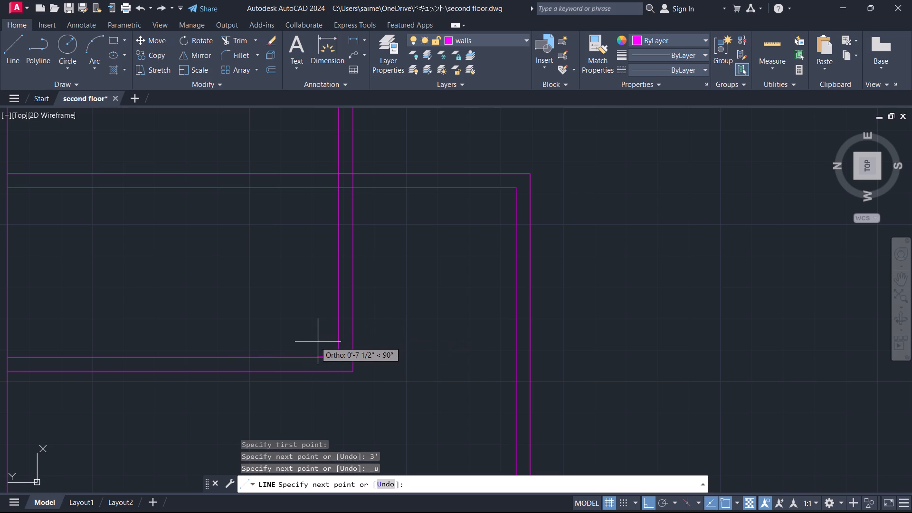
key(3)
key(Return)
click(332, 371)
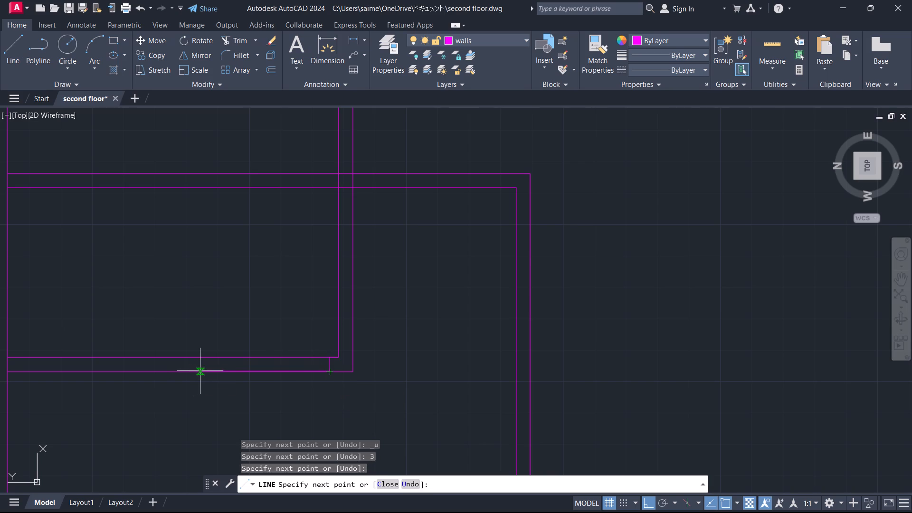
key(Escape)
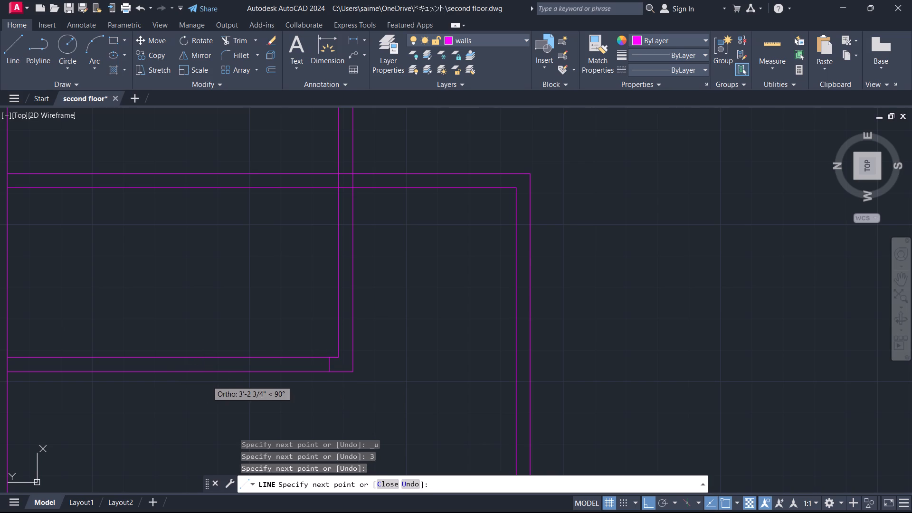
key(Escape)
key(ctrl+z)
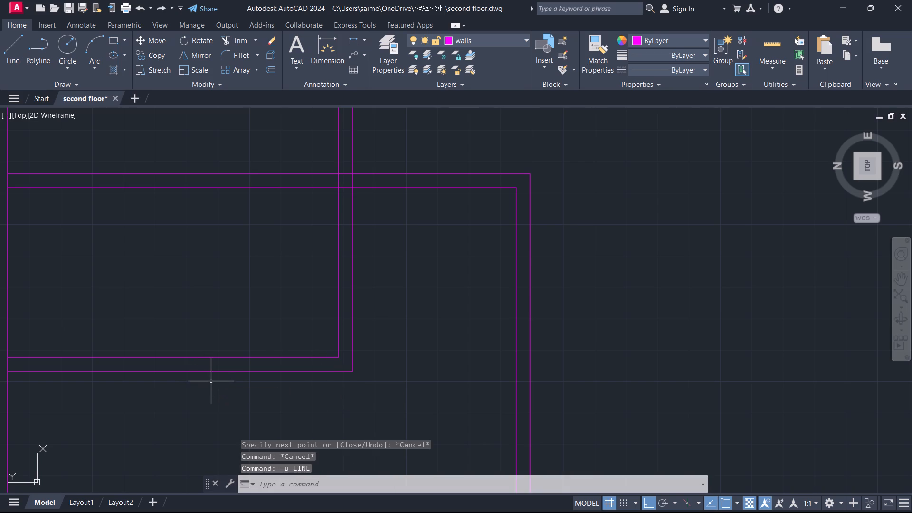
Draw jamb lines for a 2'6" opening in the L-shaped partition's south leg, starting 3" east of its inner corner.
scroll(391, 343, down, 1)
middle_drag(409, 334, 394, 380)
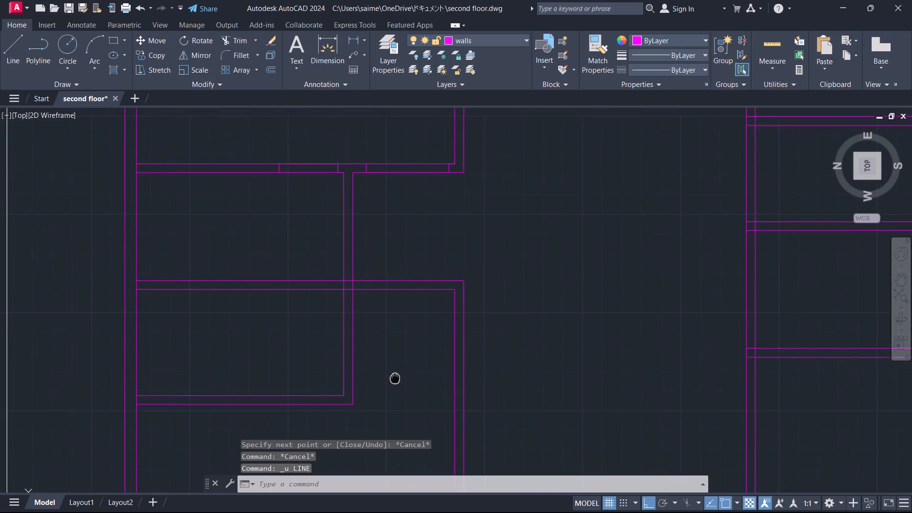
middle_drag(394, 380, 390, 343)
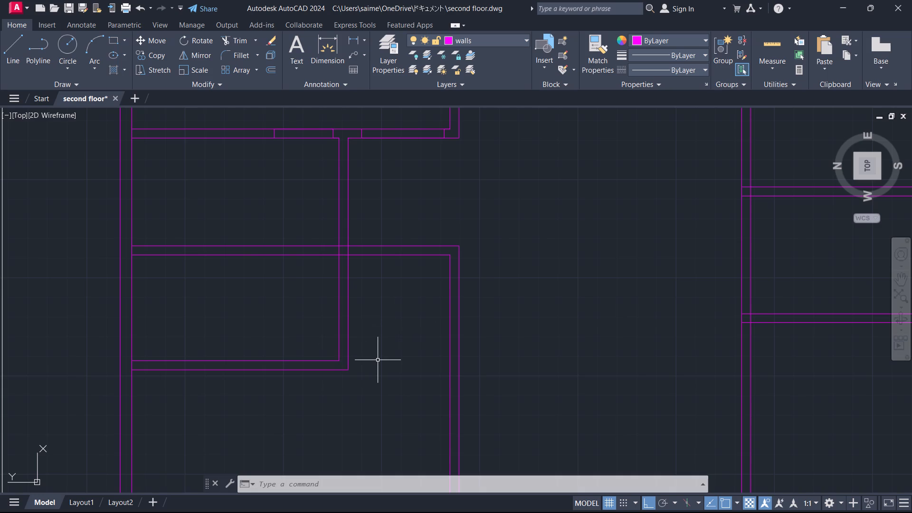
key(l)
key(Return)
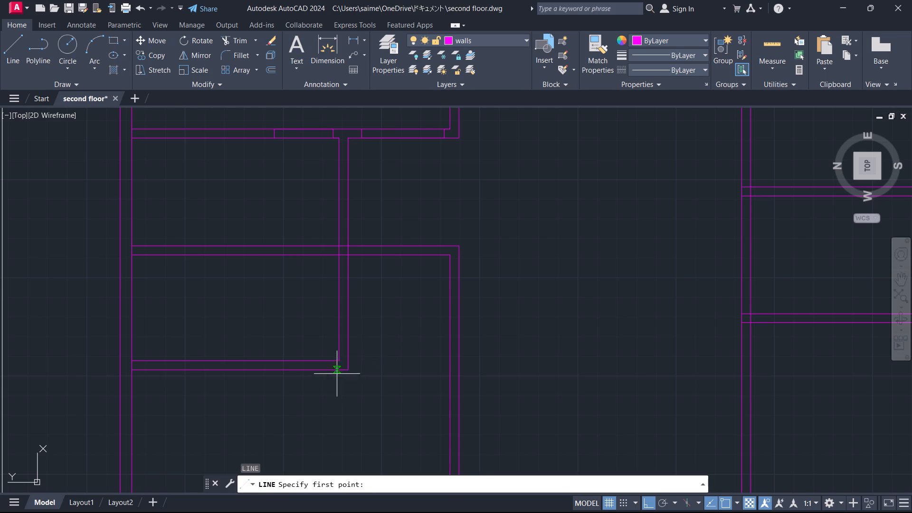
drag(340, 362, 341, 358)
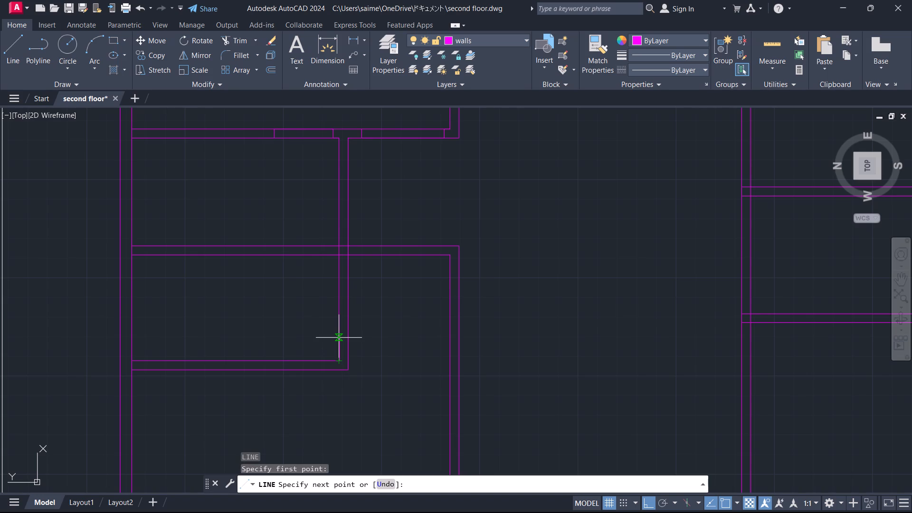
key(3)
key(Return)
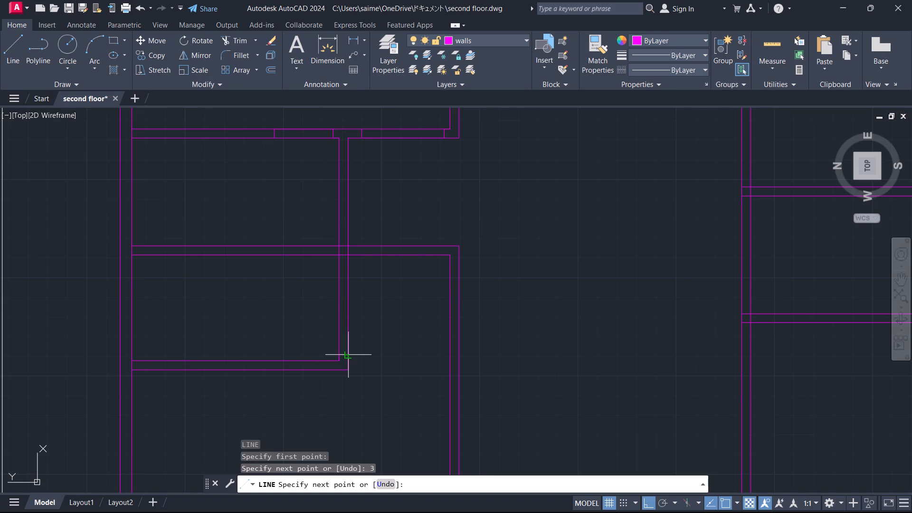
scroll(354, 357, up, 9)
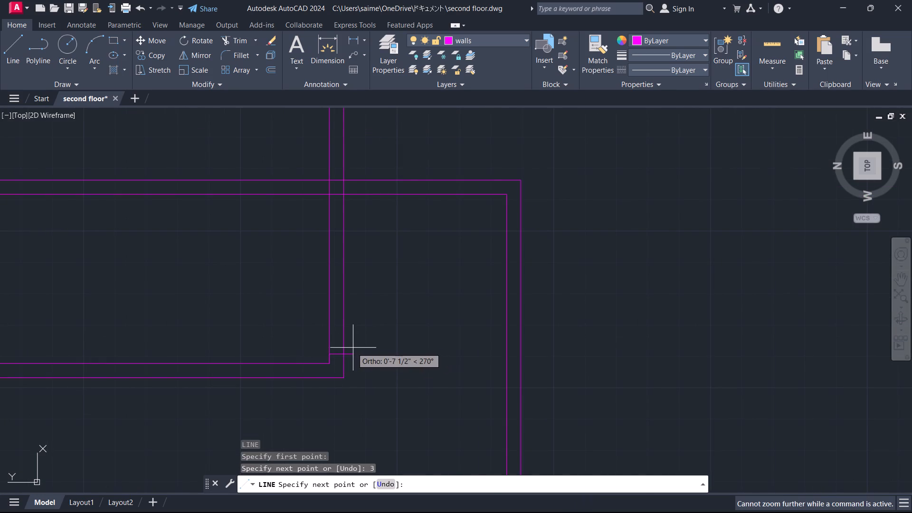
scroll(352, 348, up, 4)
click(344, 354)
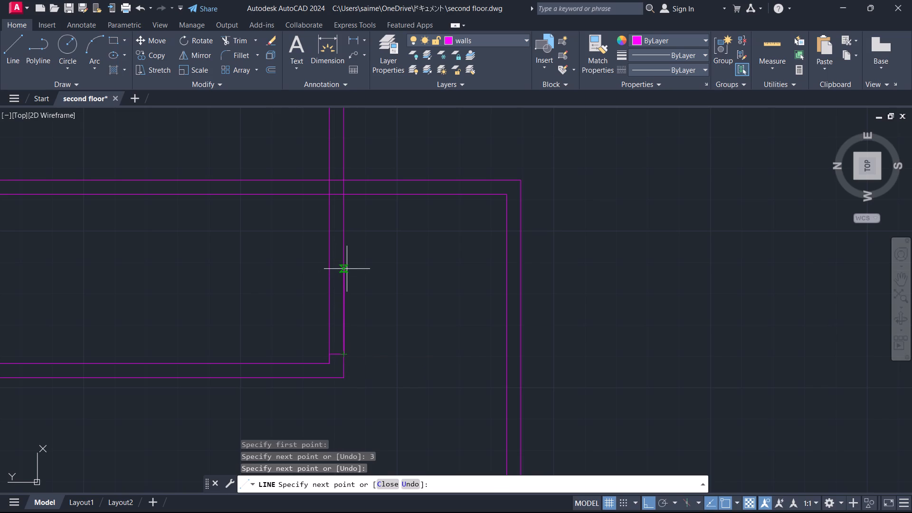
text(2'6")
key(Return)
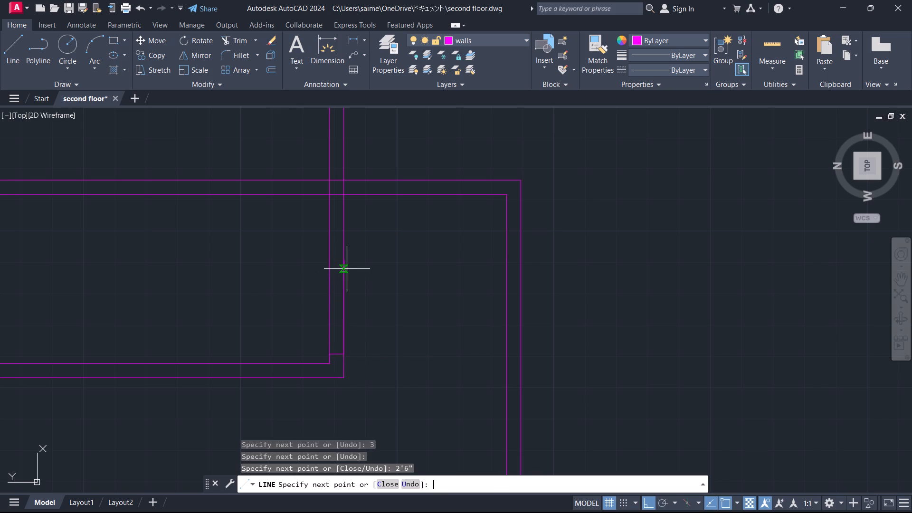
click(329, 264)
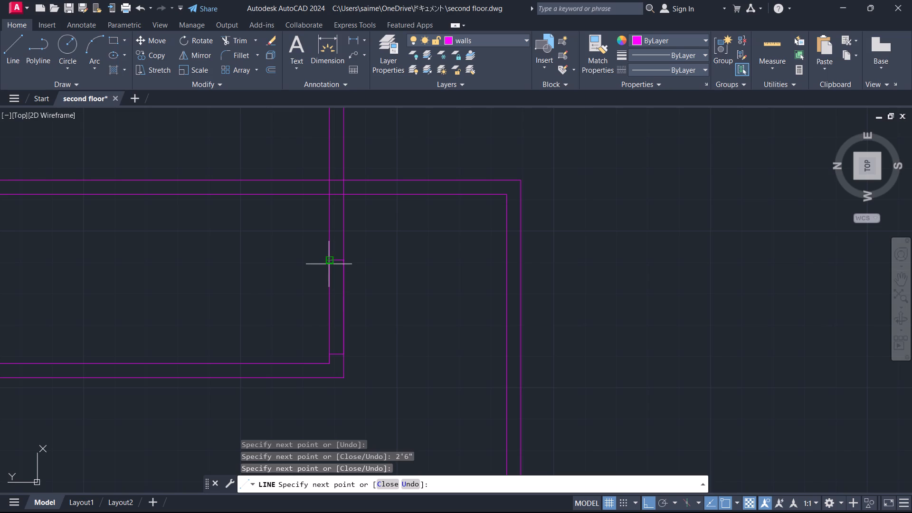
key(Escape)
Extend the hall-side face lines of the two partitions flanking the central hall through the east exterior wall to its outer face.
scroll(430, 315, down, 1)
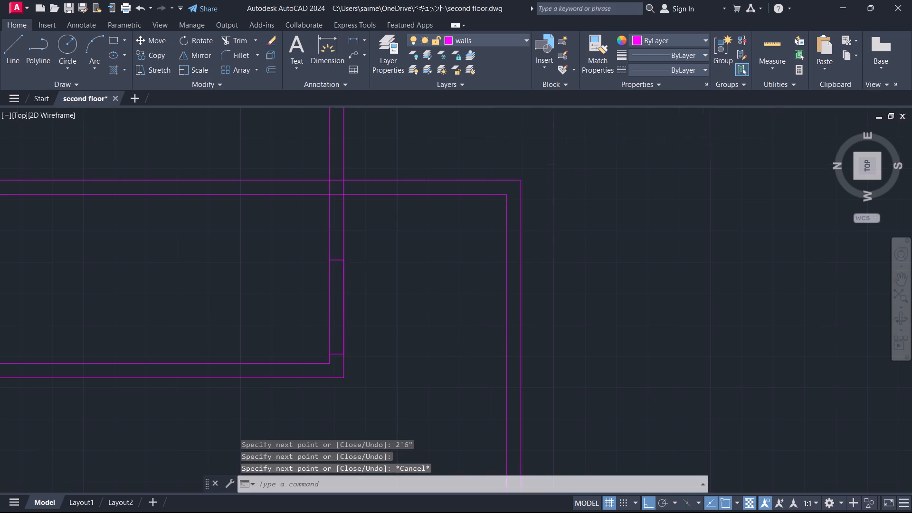
scroll(430, 315, down, 2)
scroll(501, 306, down, 1)
middle_drag(501, 306, 484, 278)
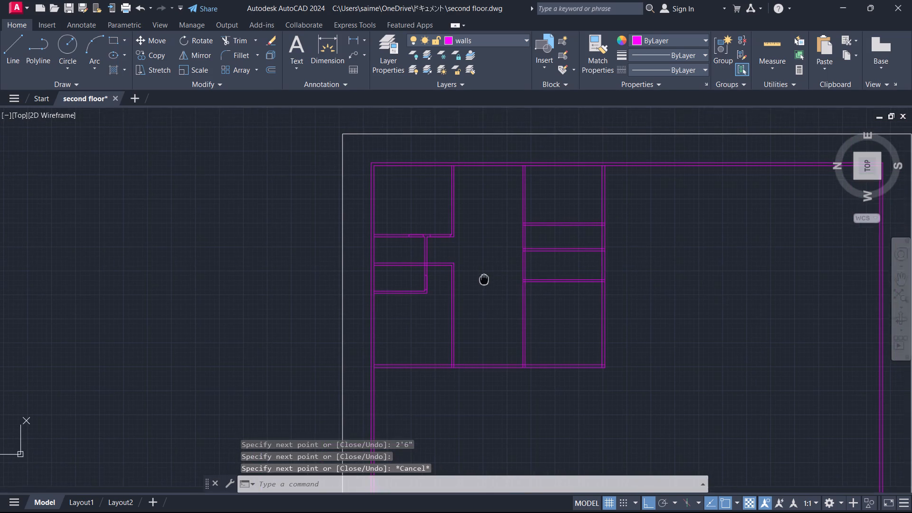
middle_drag(484, 278, 481, 276)
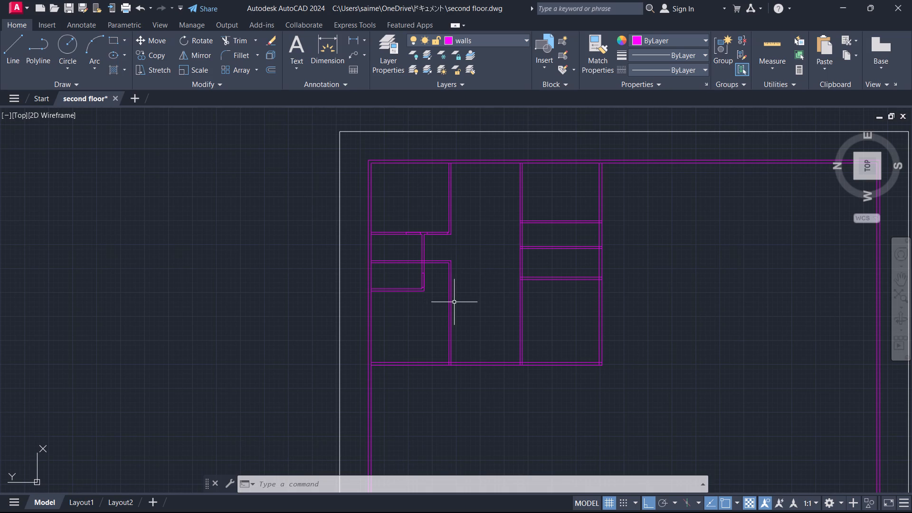
scroll(459, 300, up, 2)
middle_drag(466, 310, 453, 270)
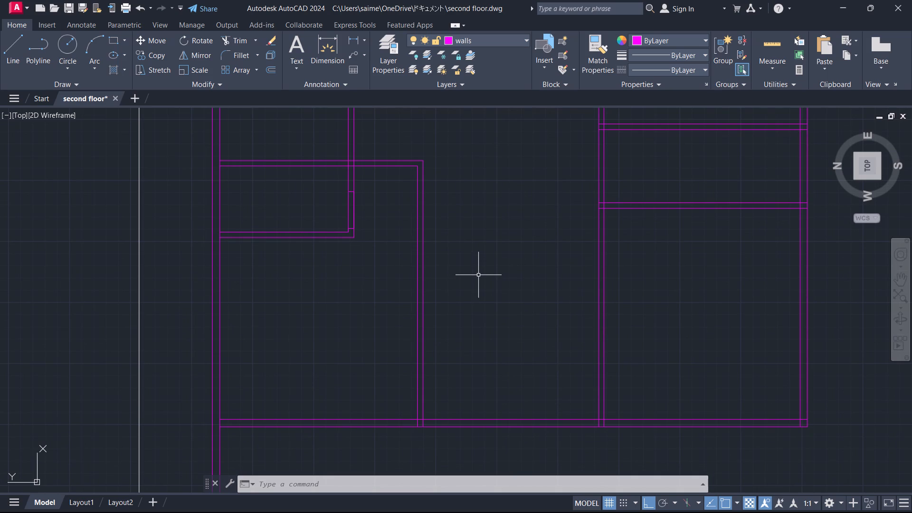
scroll(492, 255, down, 1)
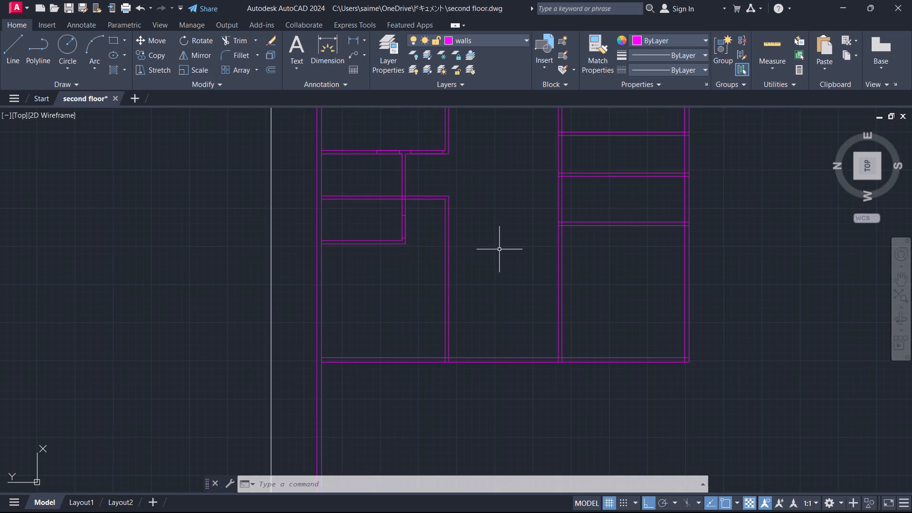
middle_drag(499, 250, 333, 393)
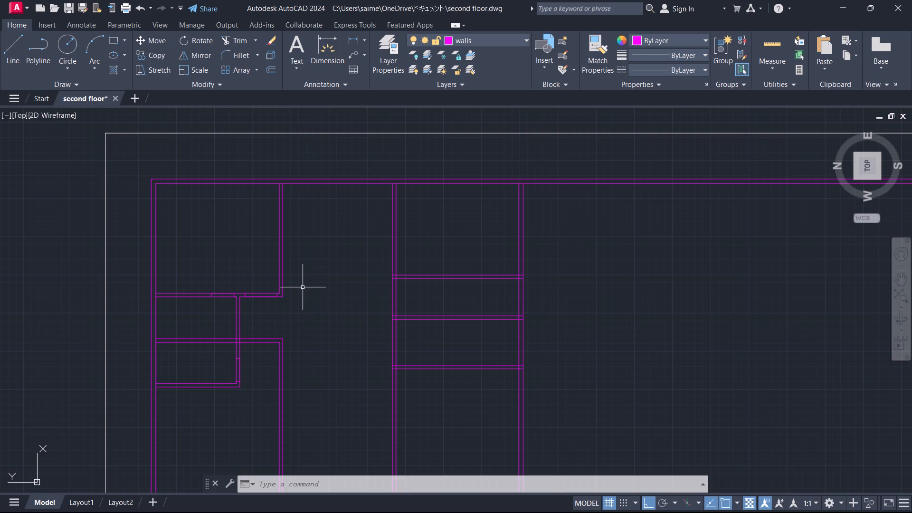
text(ex)
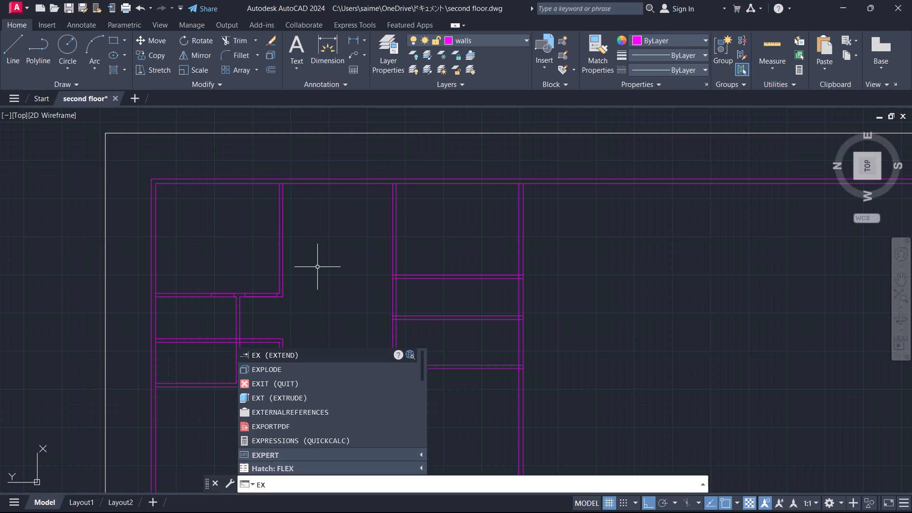
key(Return)
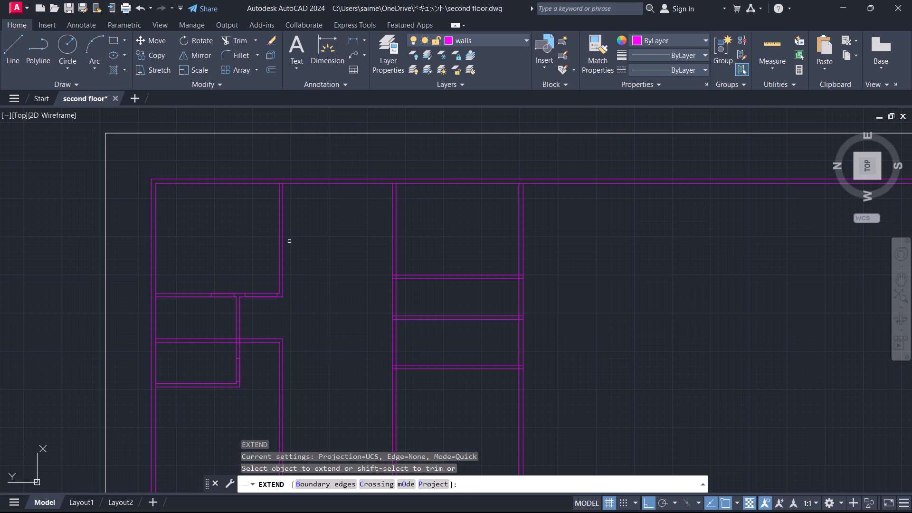
click(282, 203)
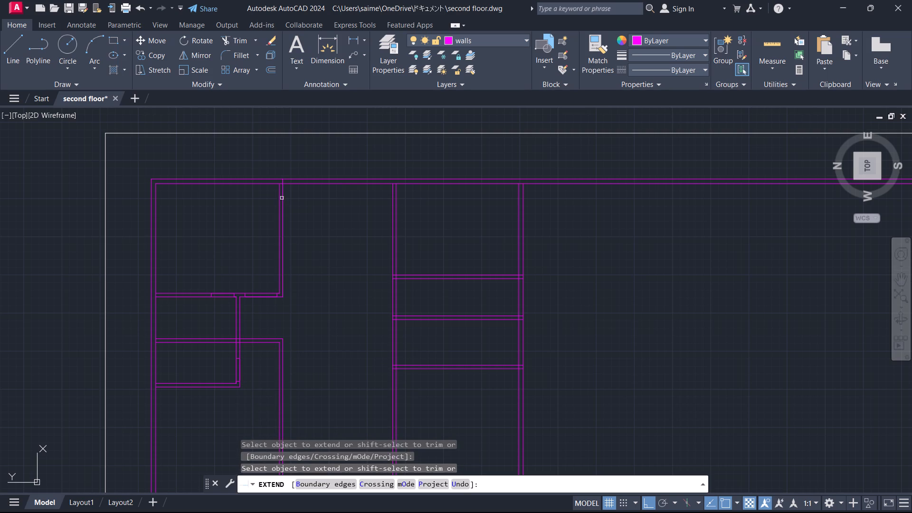
click(283, 195)
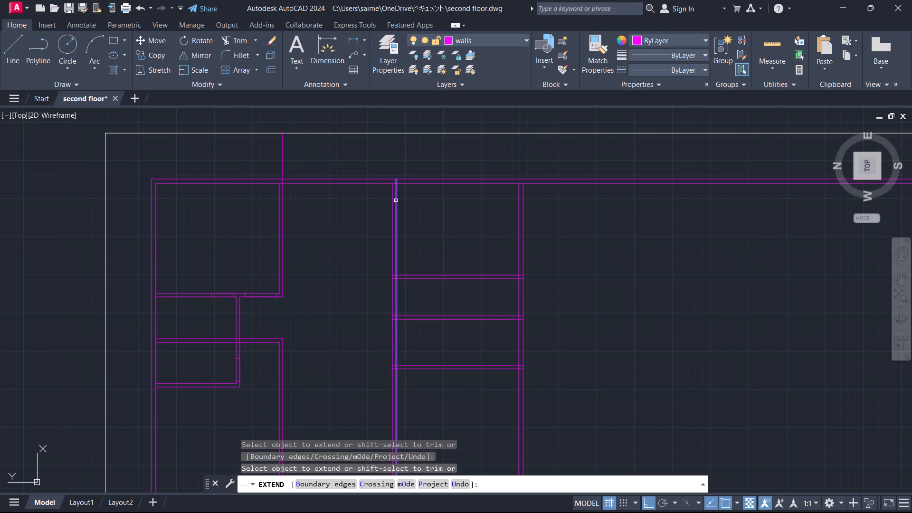
click(394, 201)
key(Escape)
Trim the part of the northeast room's south wall line that projects east beyond the exterior wall's outer face.
click(308, 159)
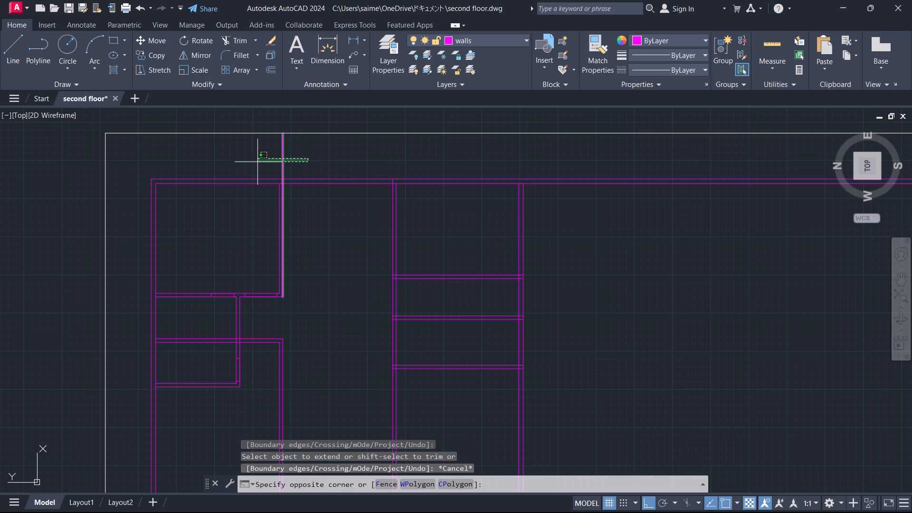
key(Escape)
text(tr)
key(Return)
click(290, 150)
click(260, 161)
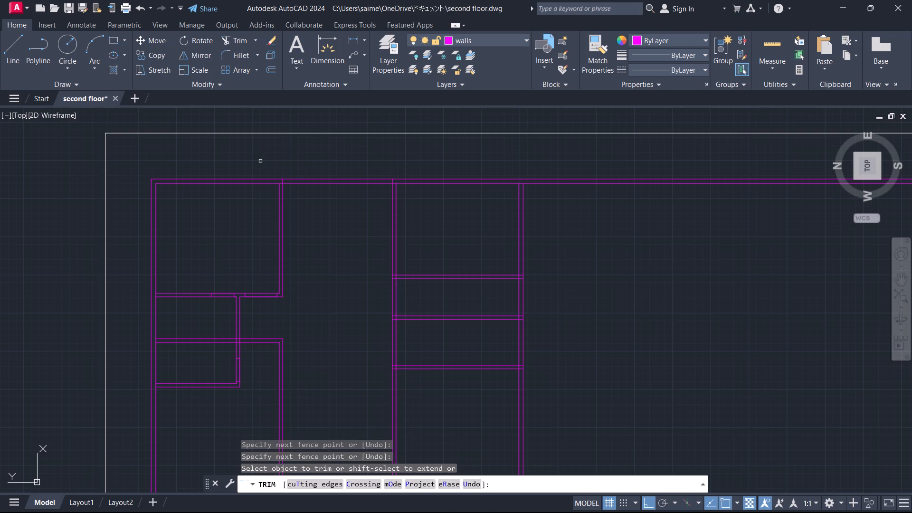
key(Escape)
Draw a three-line projection at that line's outer end: 2' east, 6" north, and back to the east wall's outer face.
key(l)
key(Return)
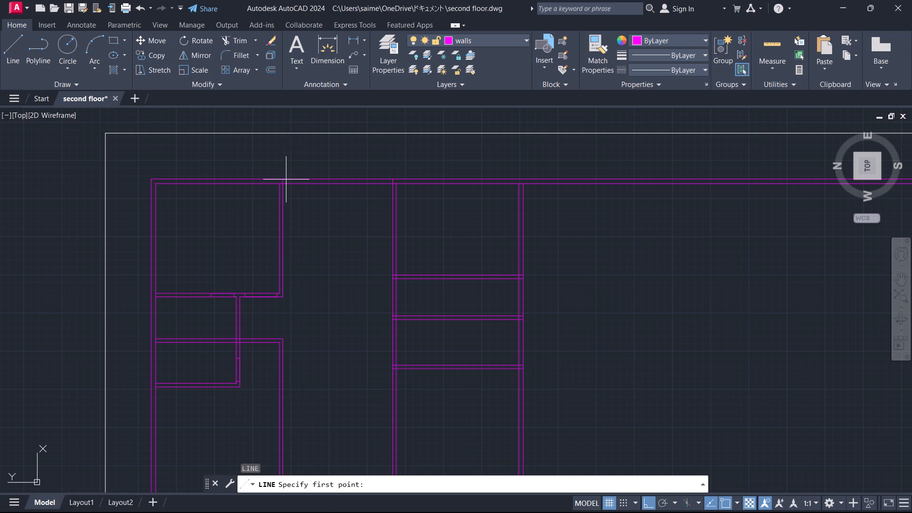
scroll(286, 180, up, 3)
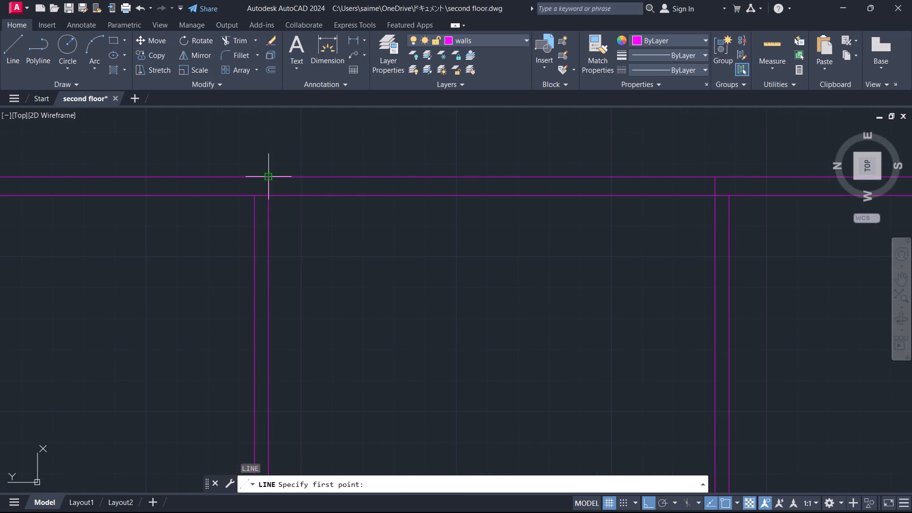
click(269, 176)
scroll(265, 128, down, 3)
middle_drag(265, 129, 242, 214)
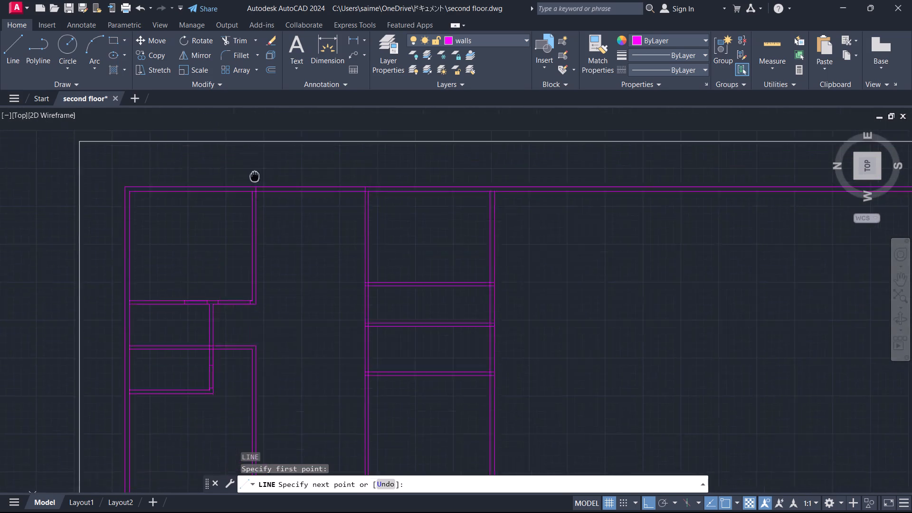
middle_drag(242, 214, 237, 245)
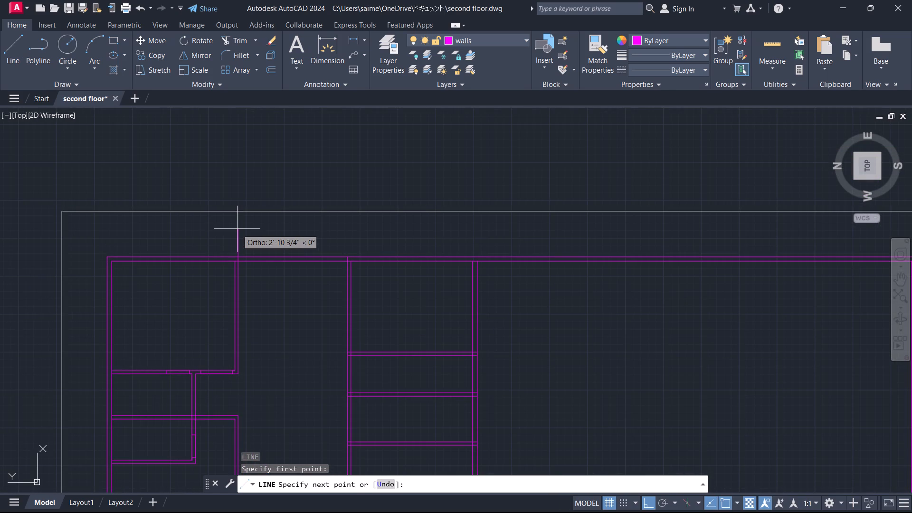
text(2')
key(Return)
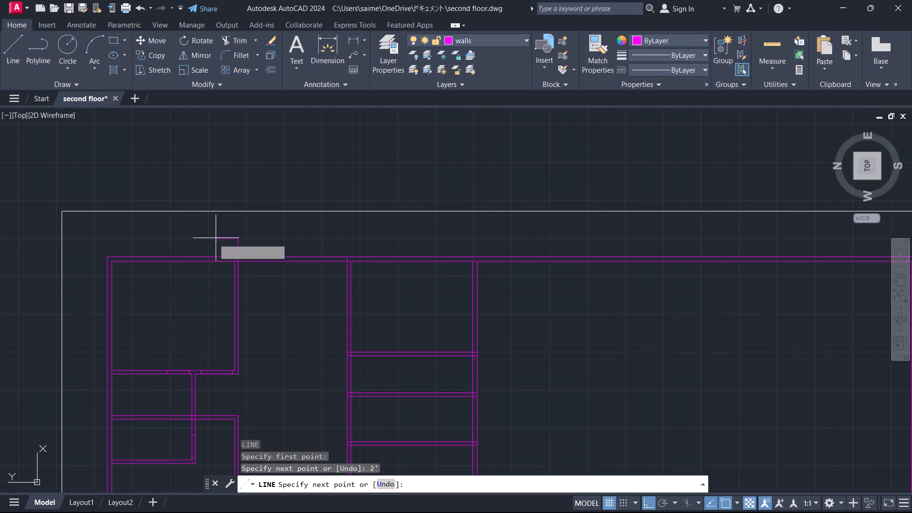
scroll(236, 244, up, 3)
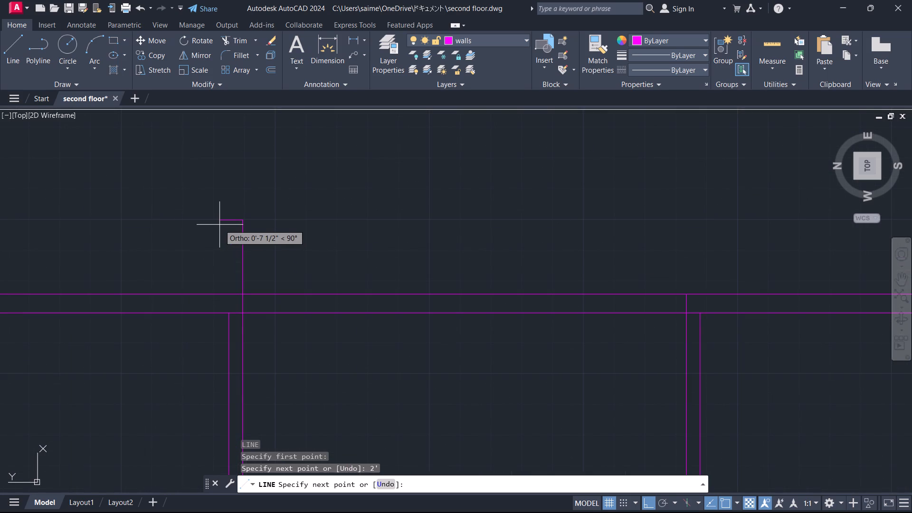
text(6")
key(Return)
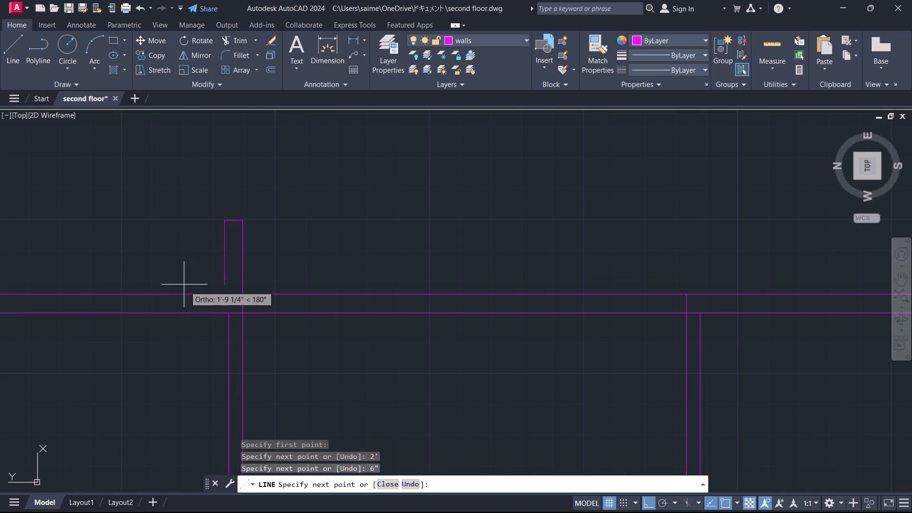
click(223, 292)
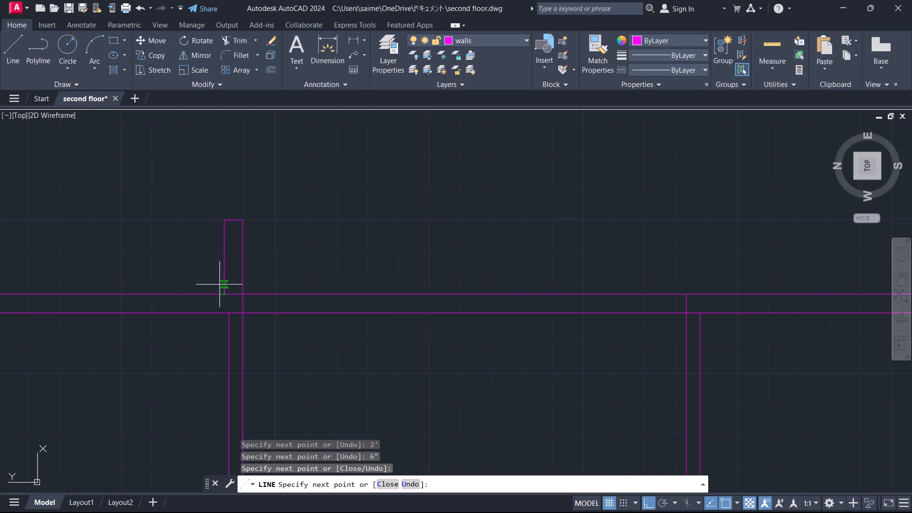
key(Escape)
Copy the three-line projection to where the hall's south partition face line meets the east wall's outer face.
click(284, 234)
click(152, 240)
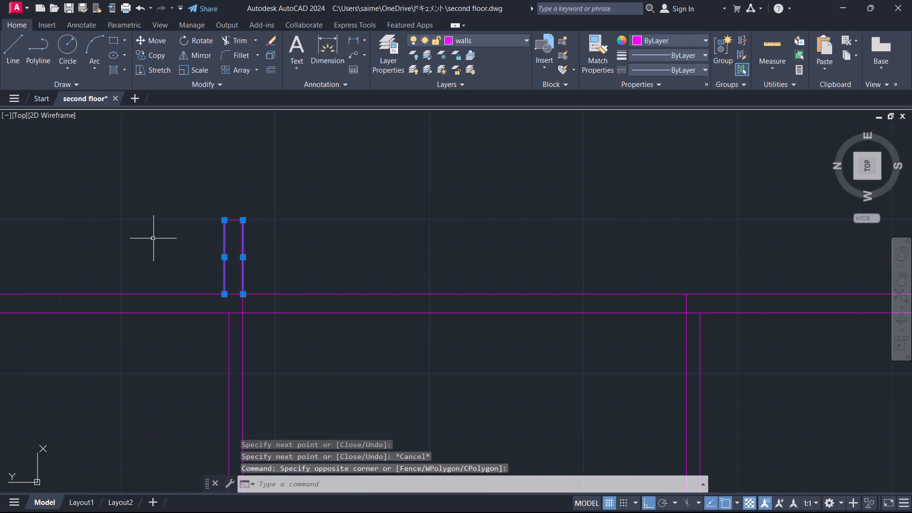
click(230, 219)
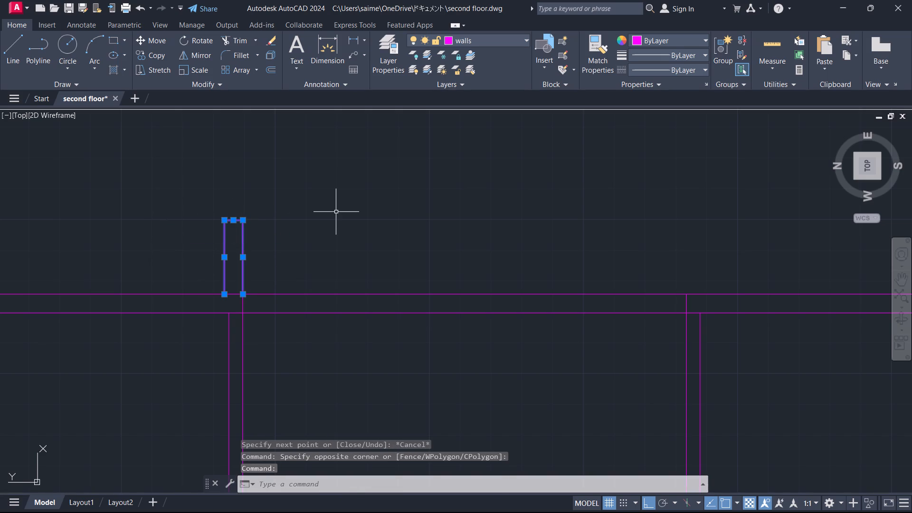
text(co)
key(Return)
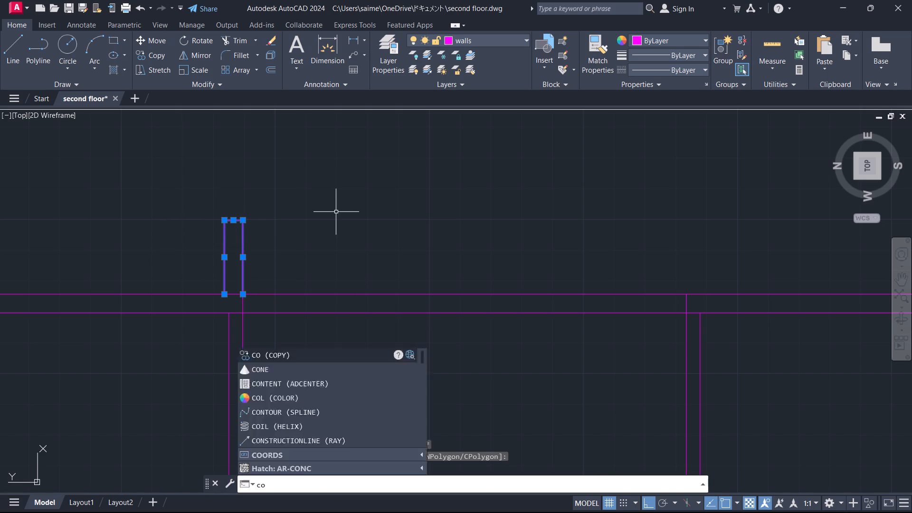
click(226, 294)
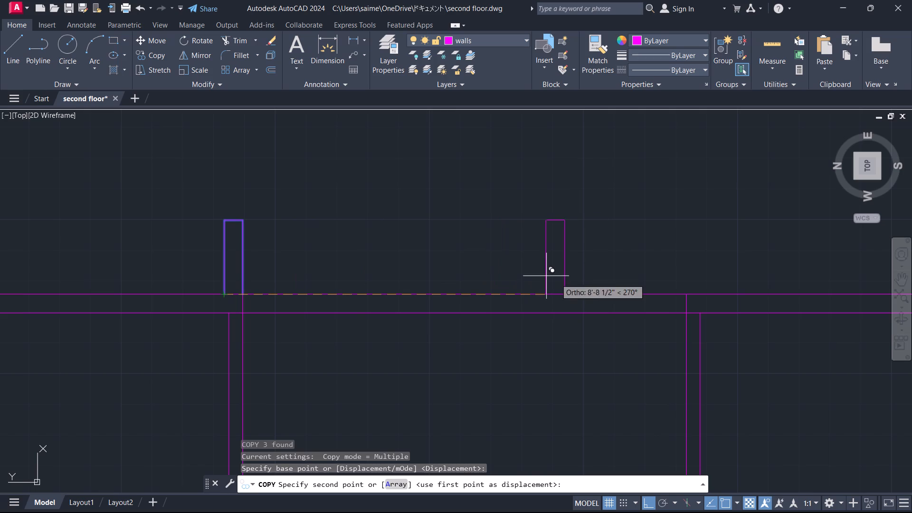
click(685, 292)
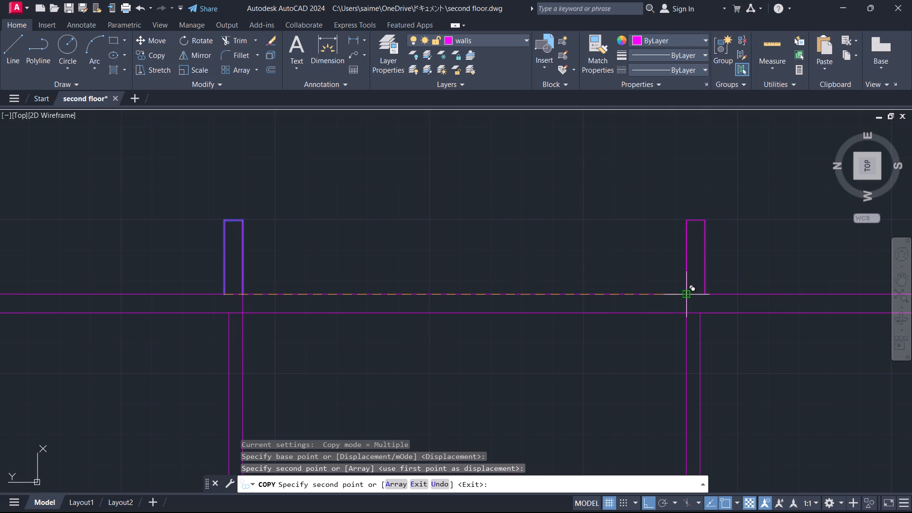
key(Escape)
Draw a line joining the facing outer corners of the two projections, across the hall's east end.
scroll(551, 242, down, 2)
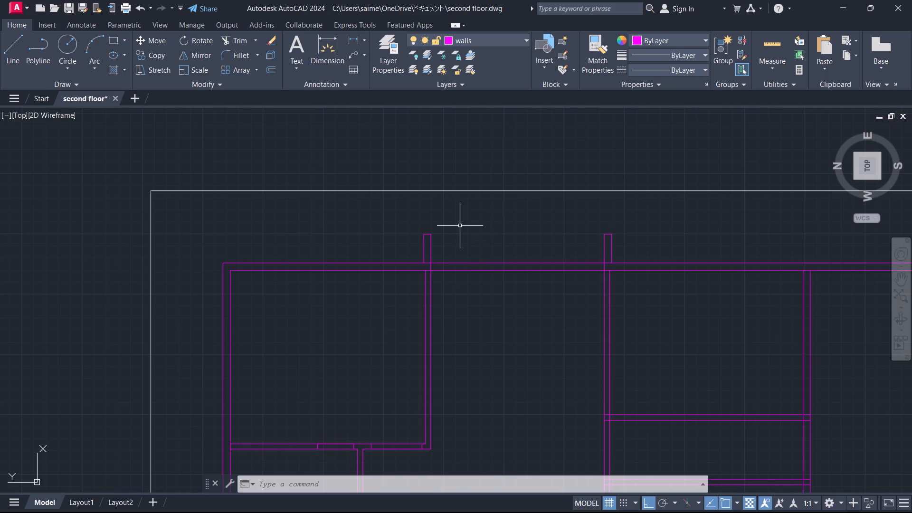
key(l)
key(Return)
click(434, 235)
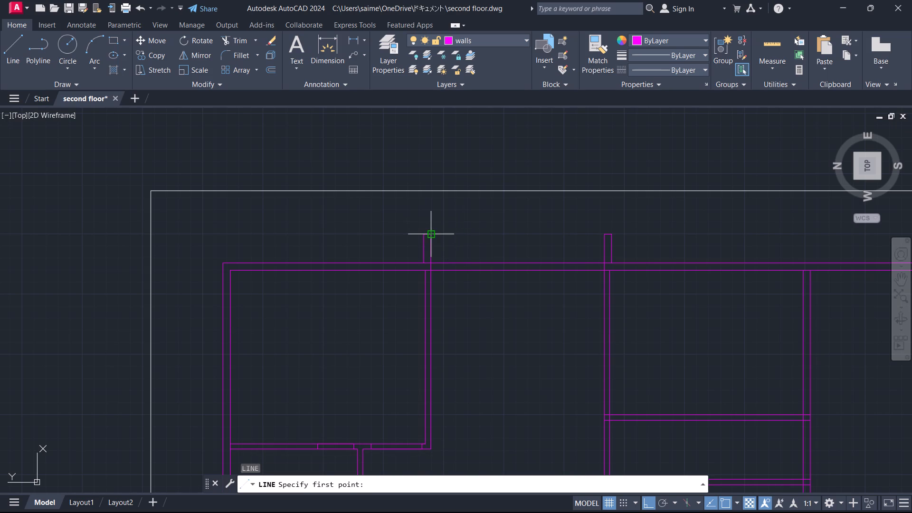
click(602, 234)
key(Escape)
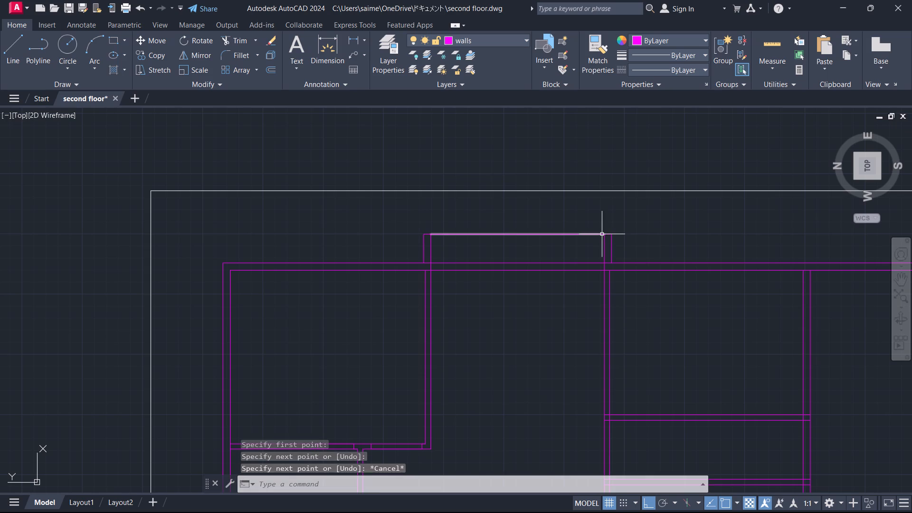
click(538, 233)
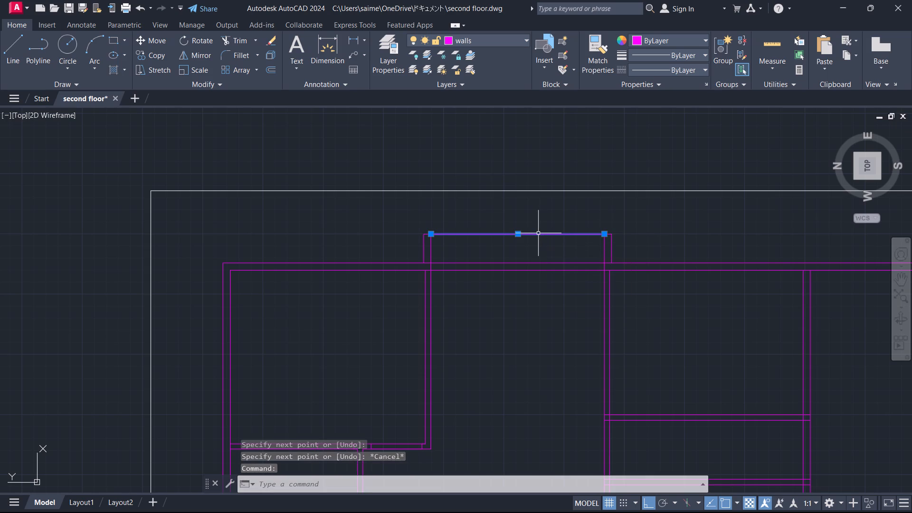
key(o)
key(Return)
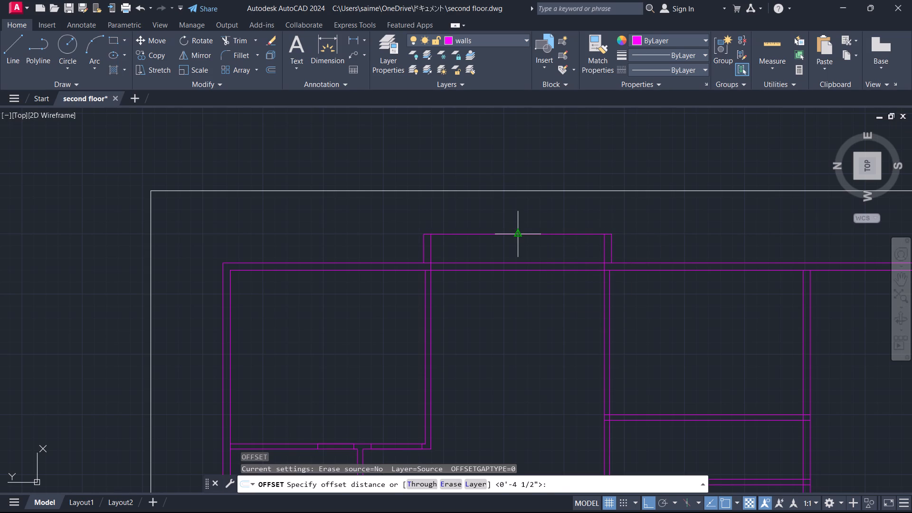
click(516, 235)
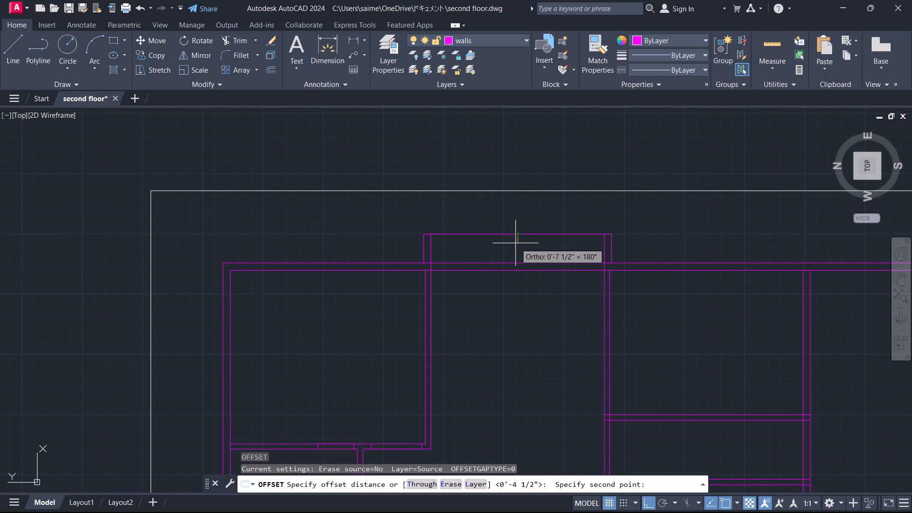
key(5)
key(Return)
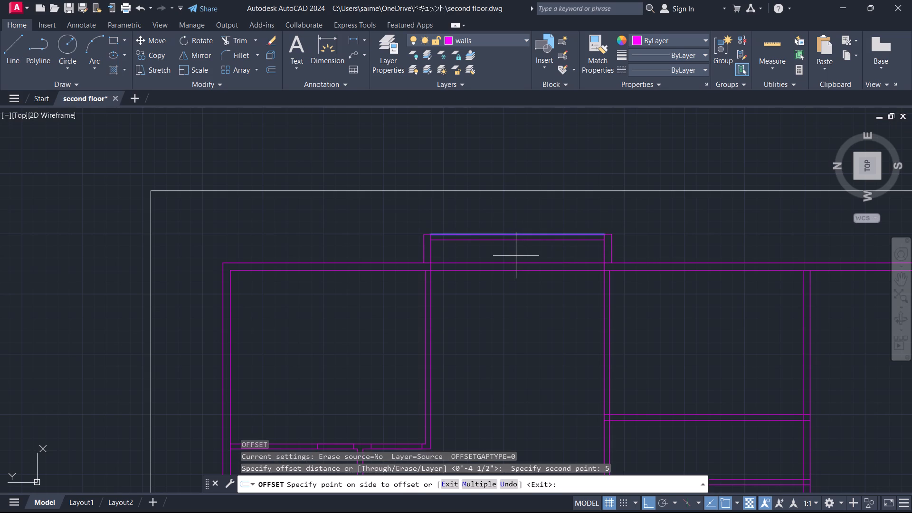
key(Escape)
Offset the line joining the two projections by 2" to the west, toward the hall.
click(510, 235)
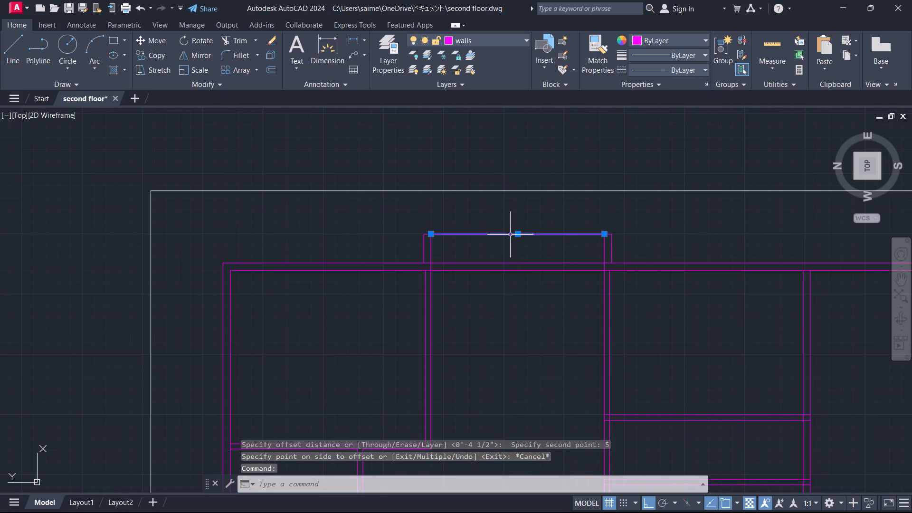
key(o)
key(Return)
key(2)
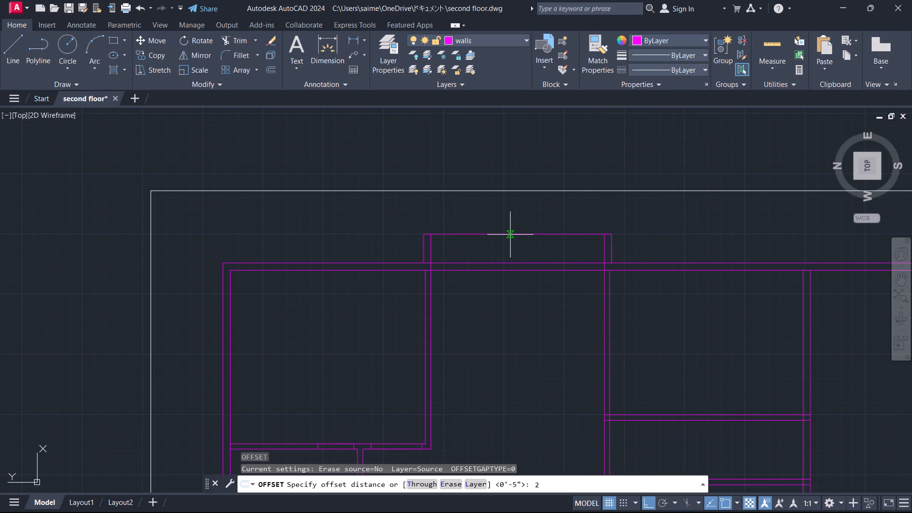
key(shift+quotedbl)
key(Return)
click(503, 249)
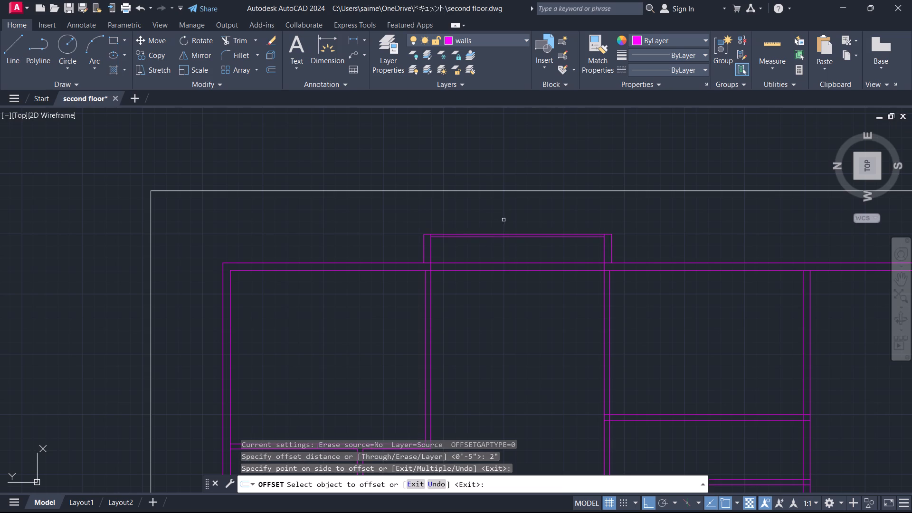
key(Escape)
Set the colour of the two parallel lines between the projections to Blue.
click(514, 219)
click(491, 254)
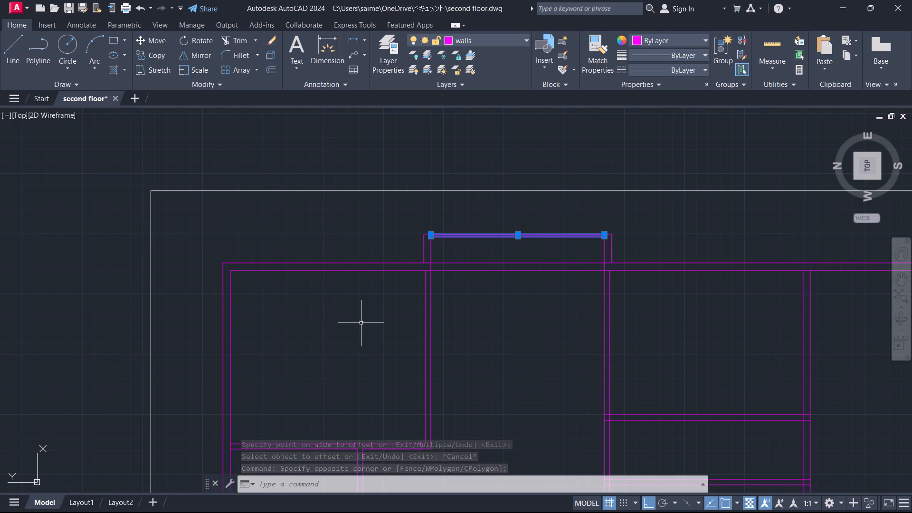
key(ctrl+1)
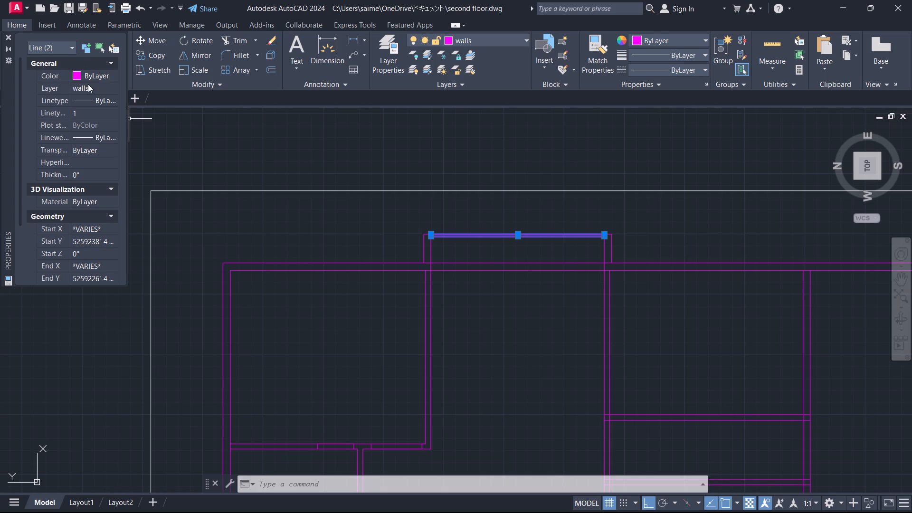
click(90, 78)
click(103, 78)
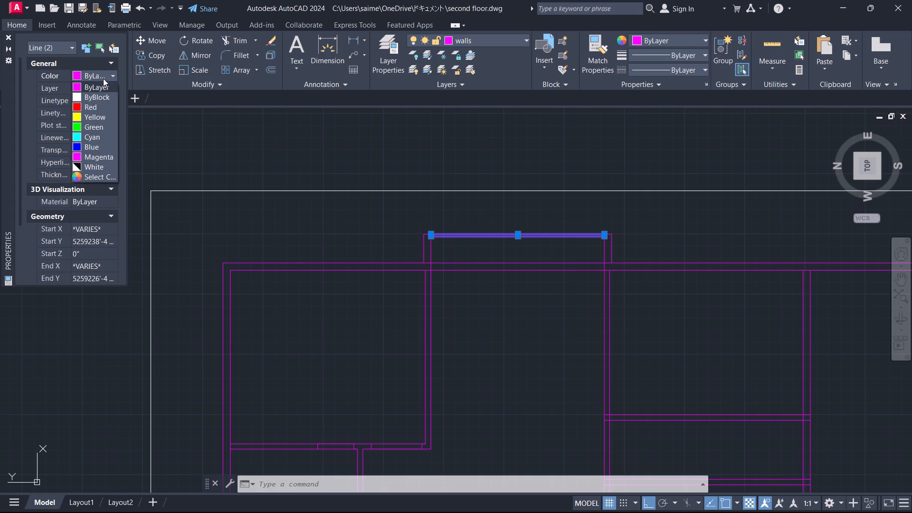
click(95, 148)
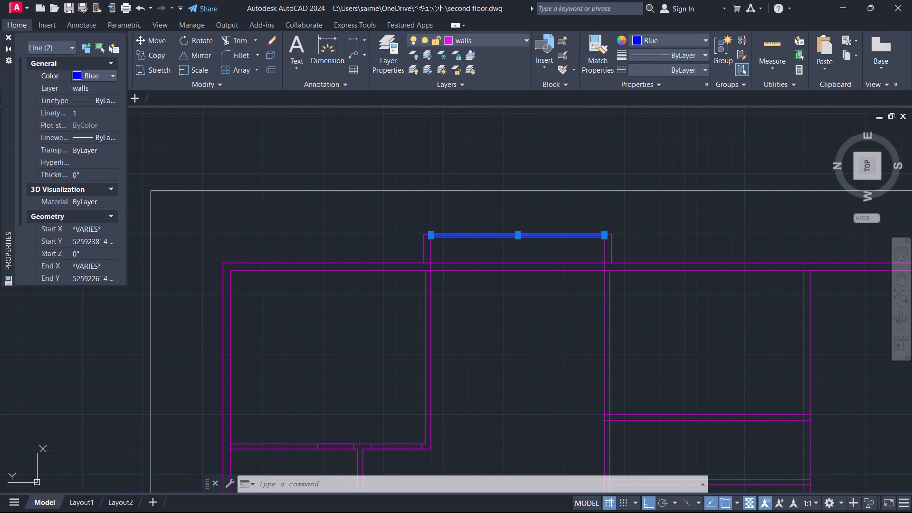
click(6, 38)
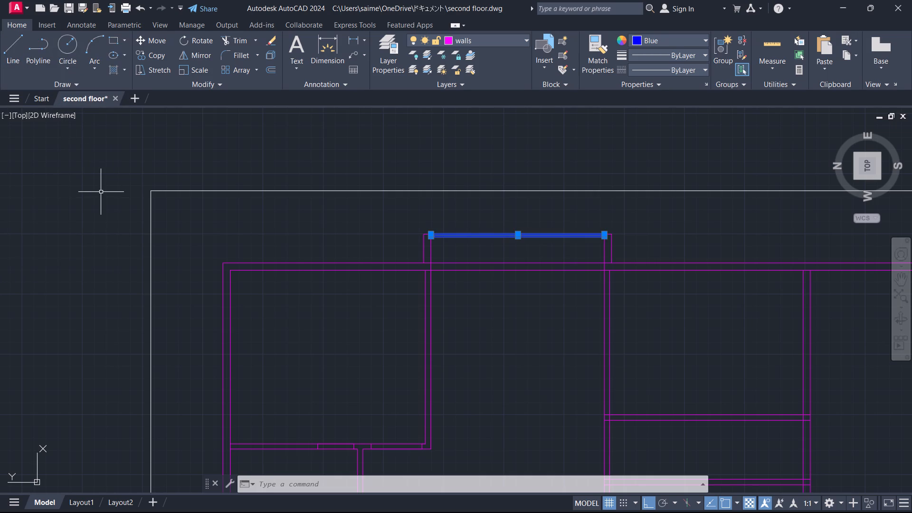
key(Escape)
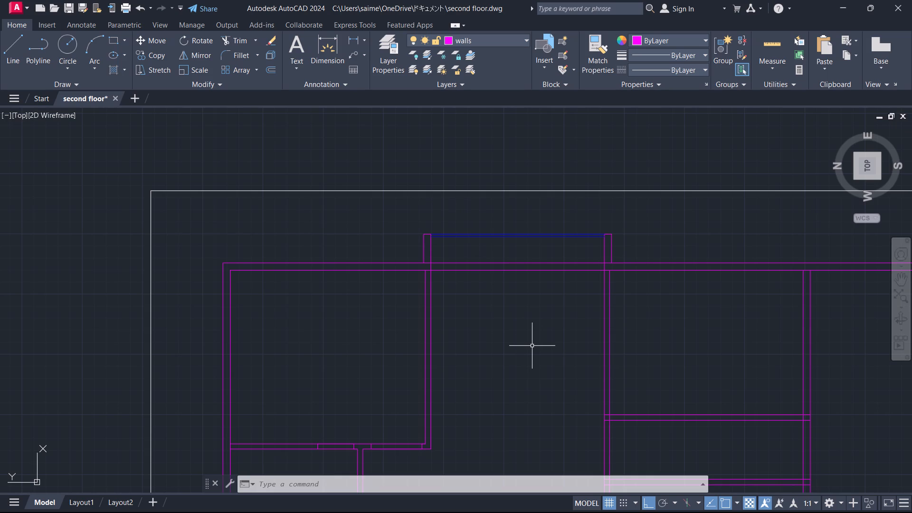
Trim both east exterior wall lines where they cross the hall between the two projections.
text(tr)
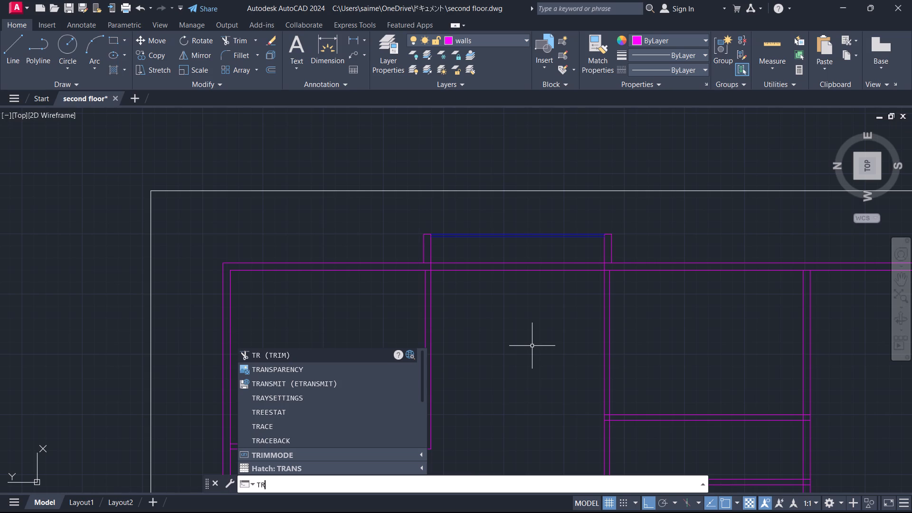
key(Return)
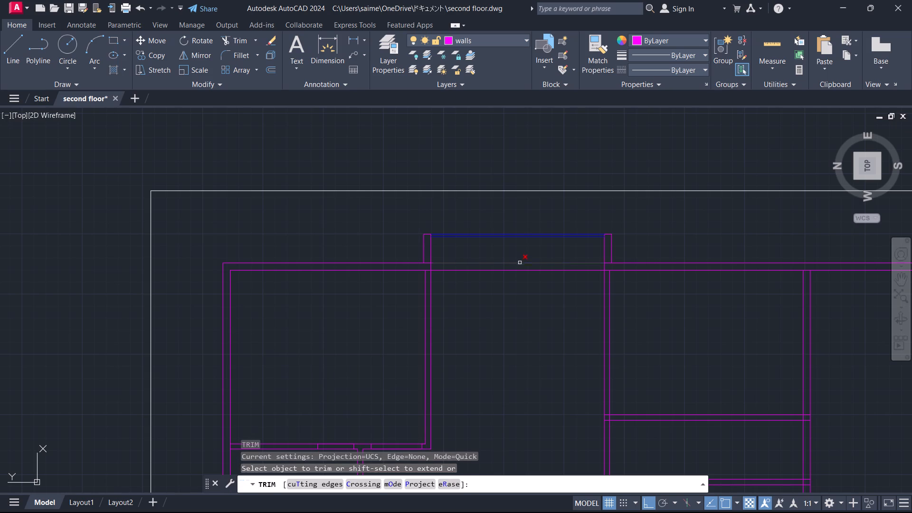
click(521, 255)
click(519, 288)
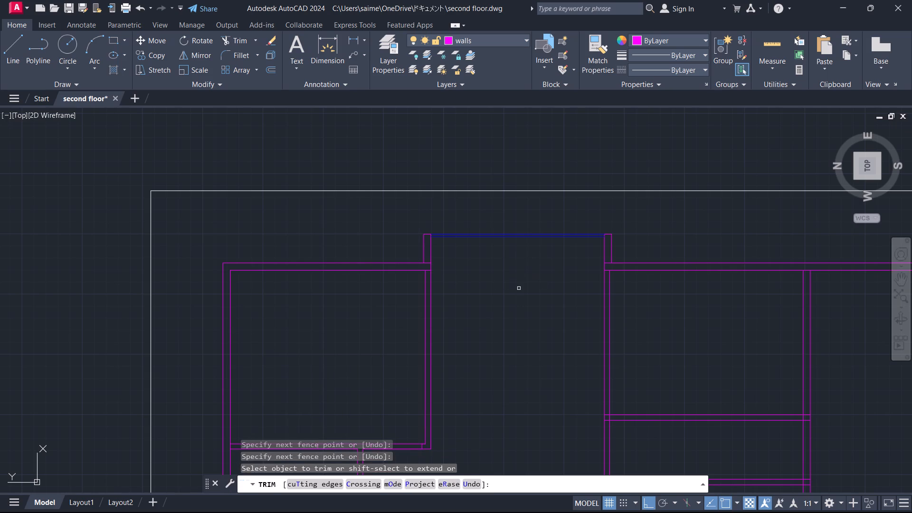
key(Escape)
Offset the inner blue line 5' west into the hall.
click(511, 236)
key(o)
key(Return)
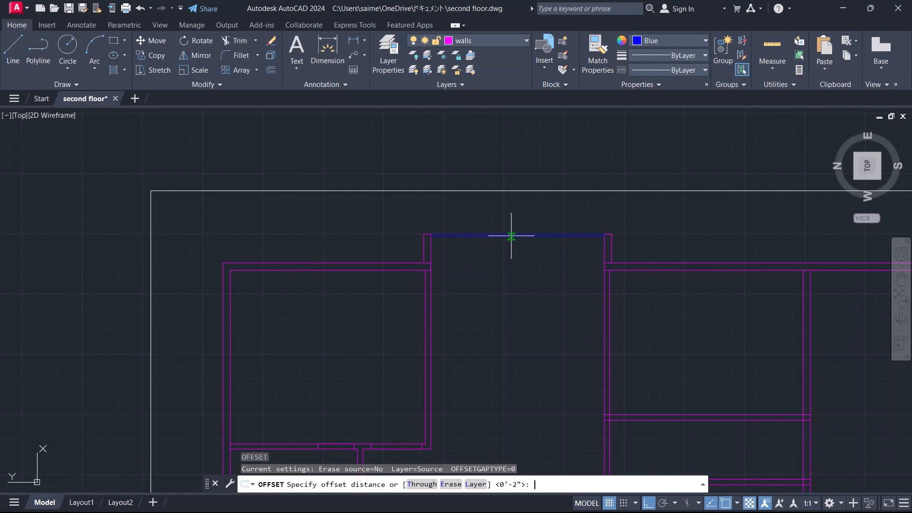
drag(514, 237, 513, 241)
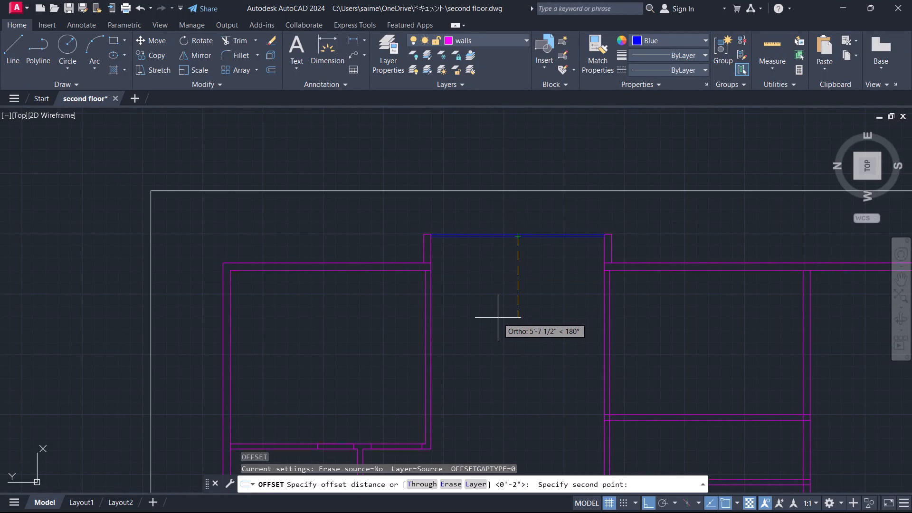
text(5')
key(Return)
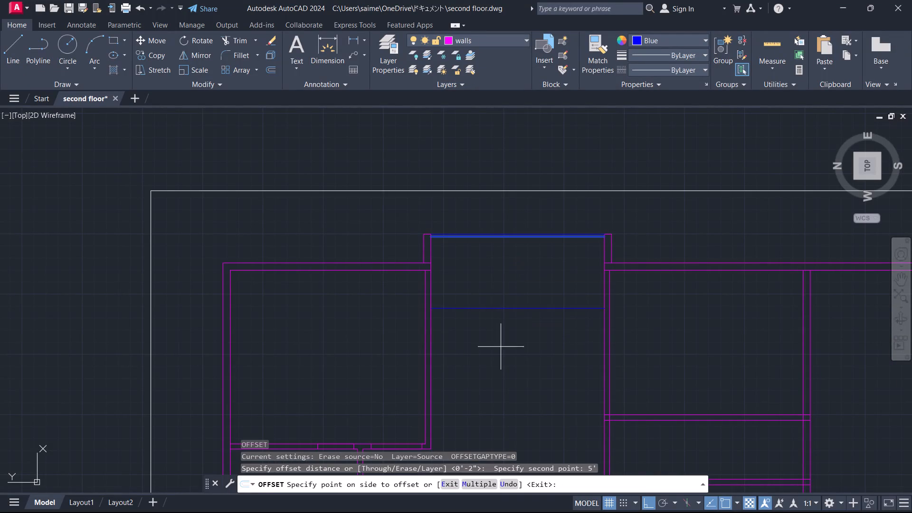
click(501, 347)
key(Escape)
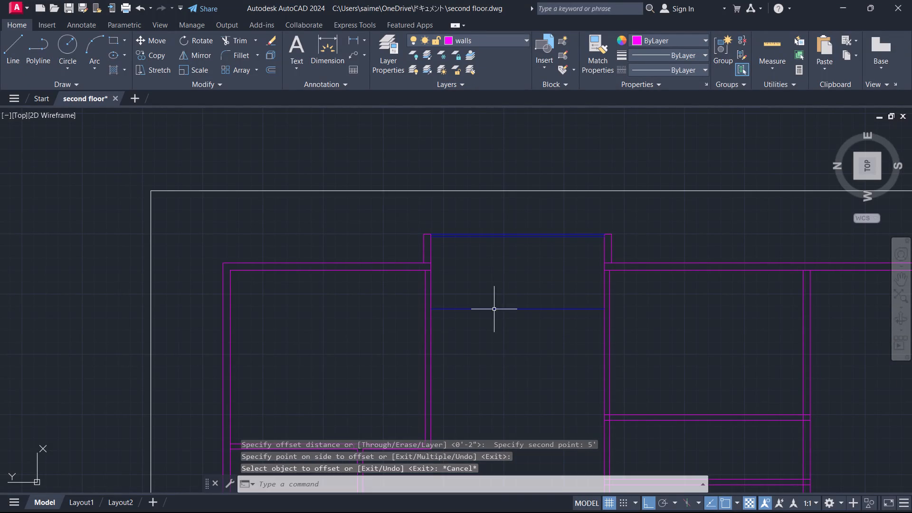
Set the colour of the offset line across the hall to ByLayer.
click(496, 298)
click(485, 343)
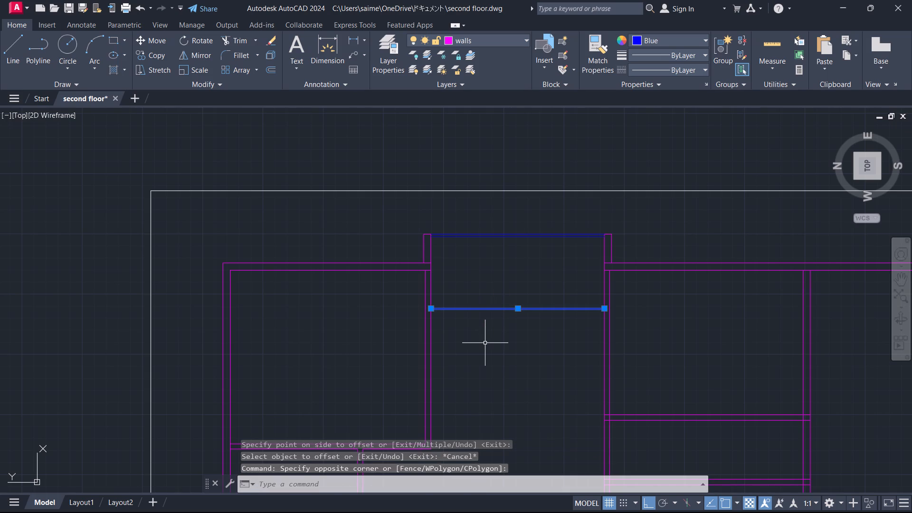
key(ctrl+1)
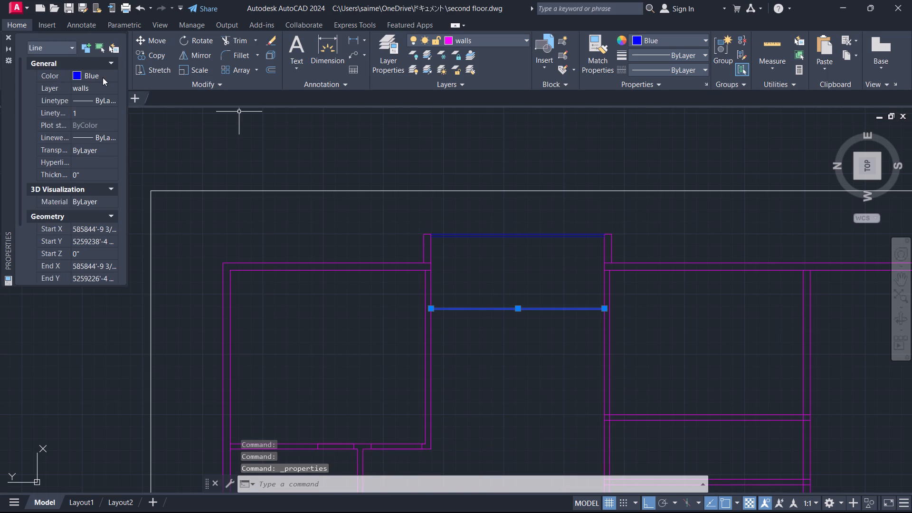
click(103, 77)
click(112, 72)
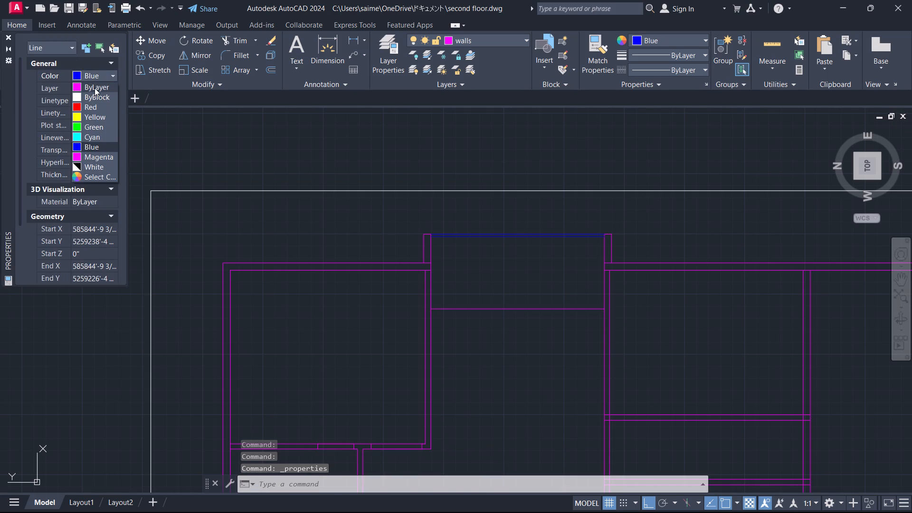
click(101, 92)
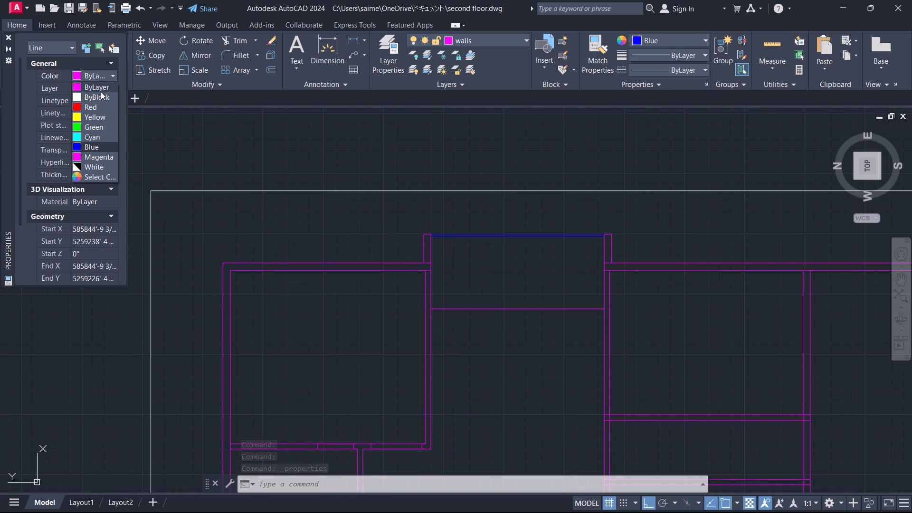
click(9, 40)
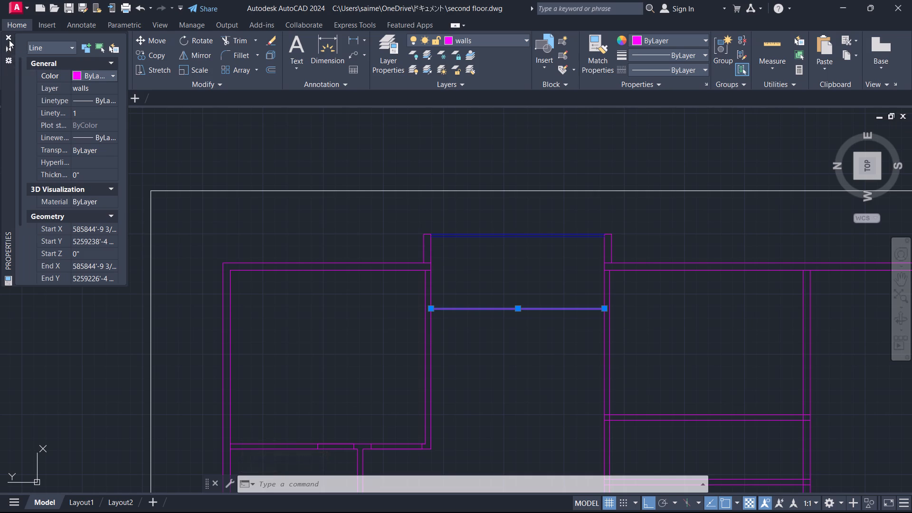
scroll(250, 198, down, 1)
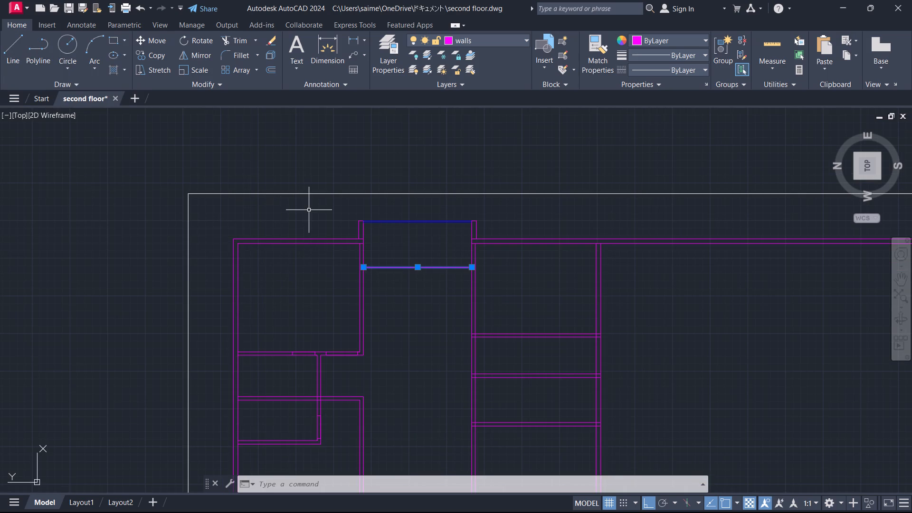
Offset the magenta line crossing the hall 4.5" west to form a double-line wall.
key(Escape)
middle_drag(453, 349, 428, 302)
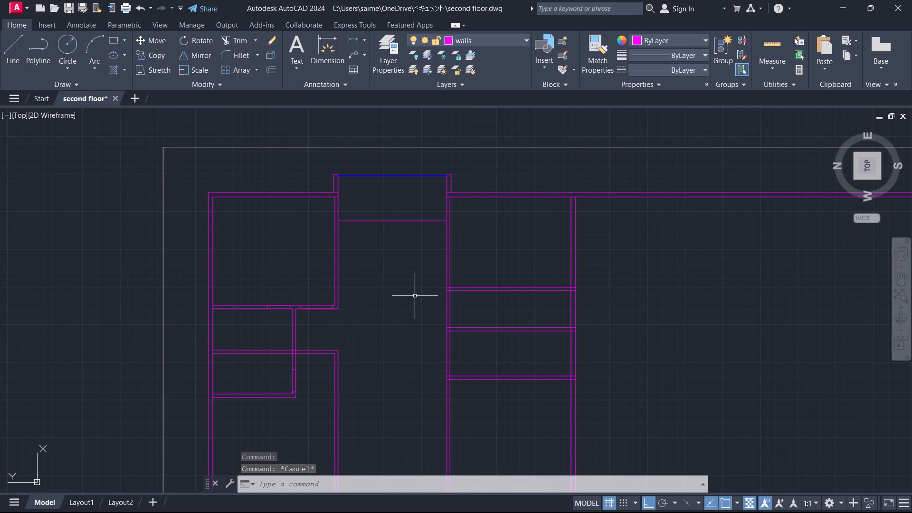
key(o)
key(Return)
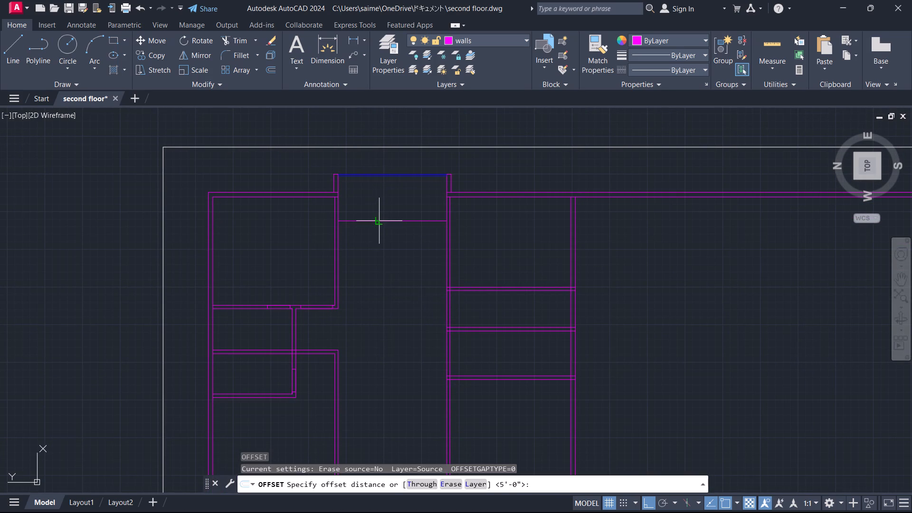
click(376, 222)
text(4.5")
key(Return)
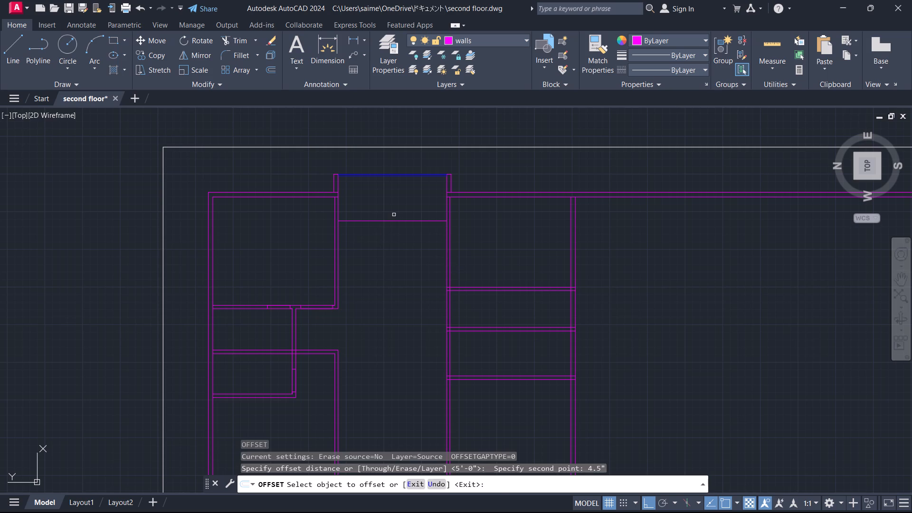
click(392, 221)
click(395, 251)
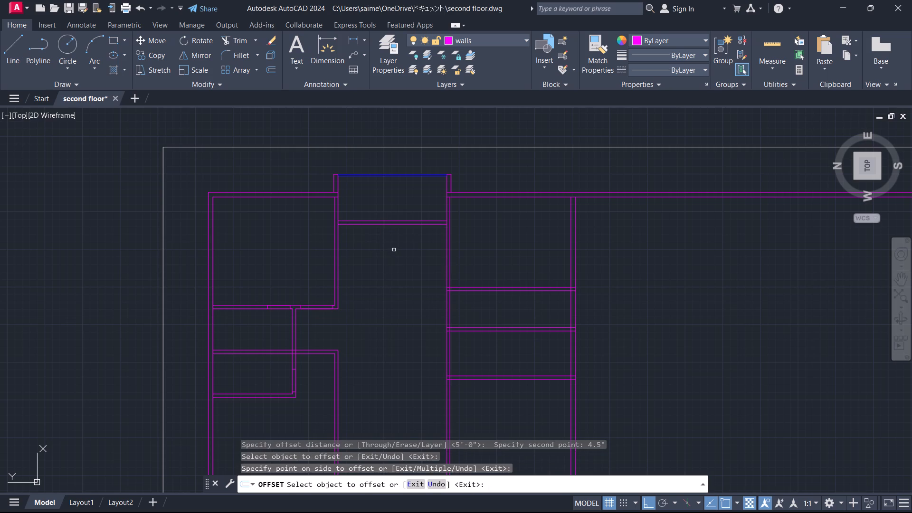
key(Escape)
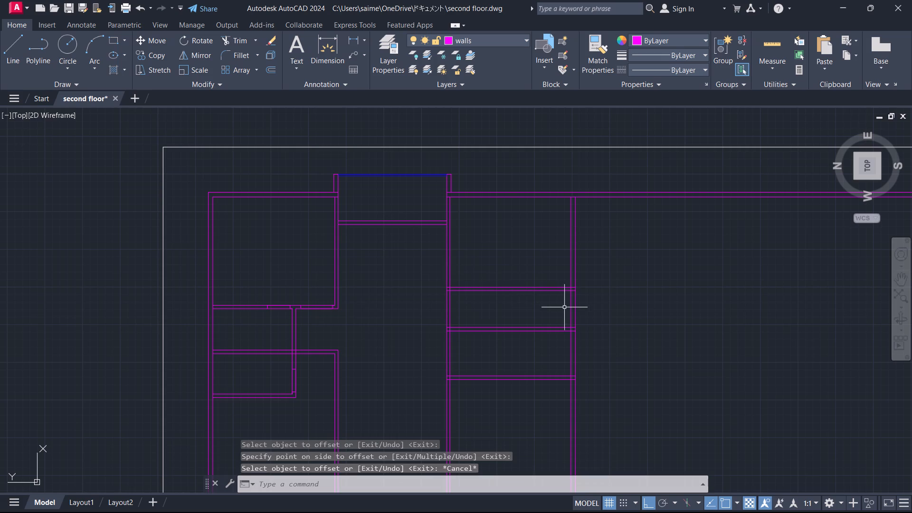
Offset the north line of the small rooms' south wall 9' north, towards the hall.
click(572, 307)
key(o)
key(Return)
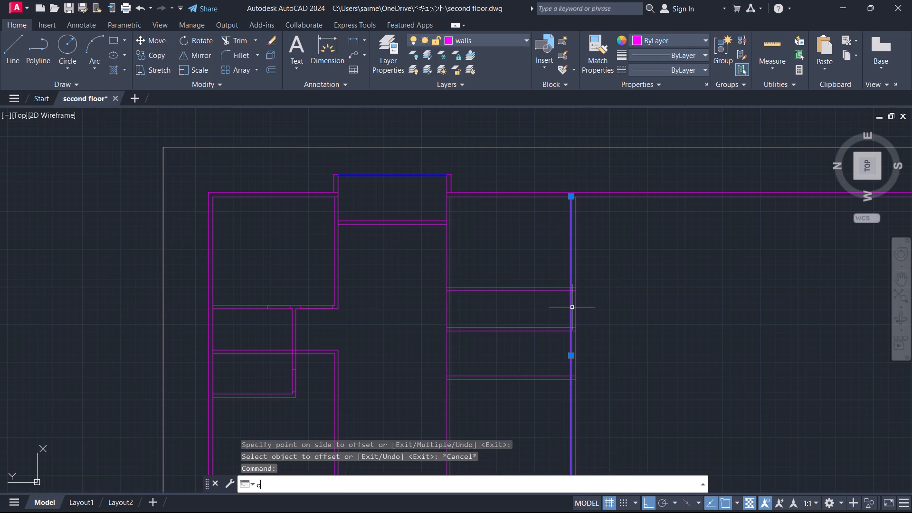
click(570, 311)
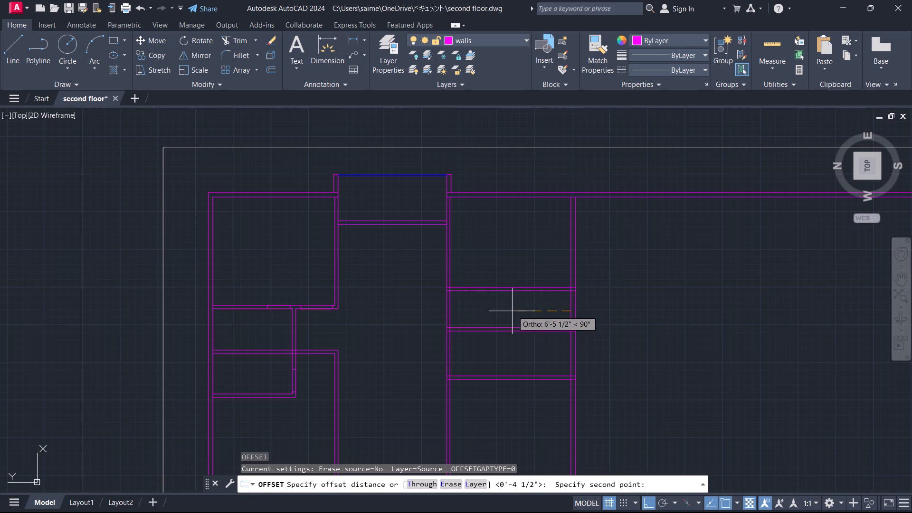
text(9')
key(Return)
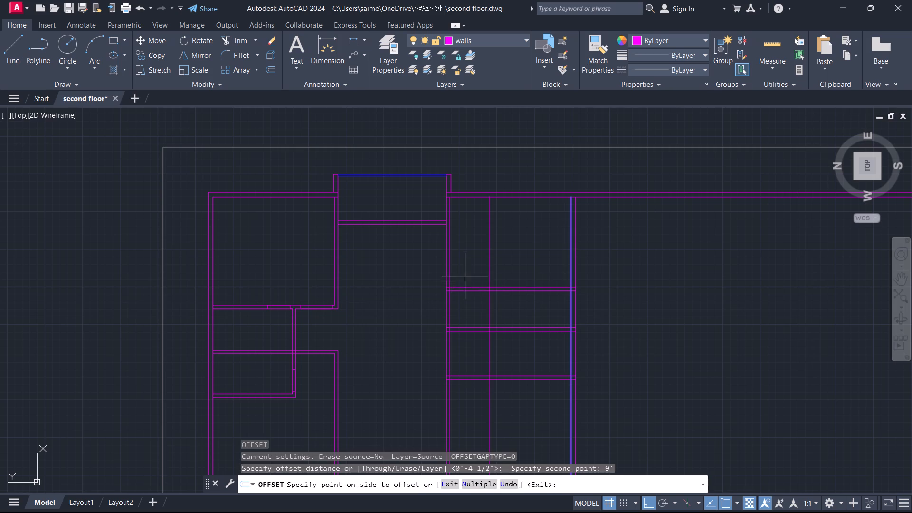
click(465, 274)
key(space)
Offset the new line through the small rooms 4.5" north to give the new wall its thickness.
key(space)
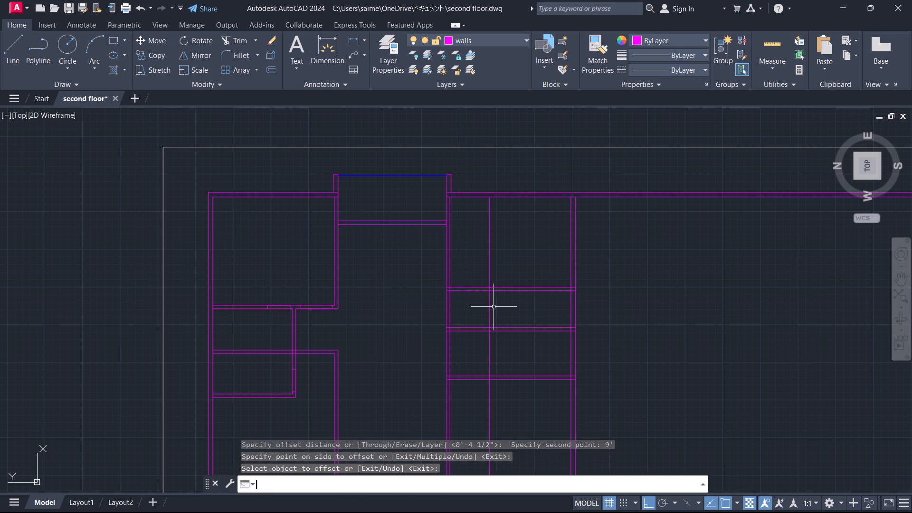
click(489, 307)
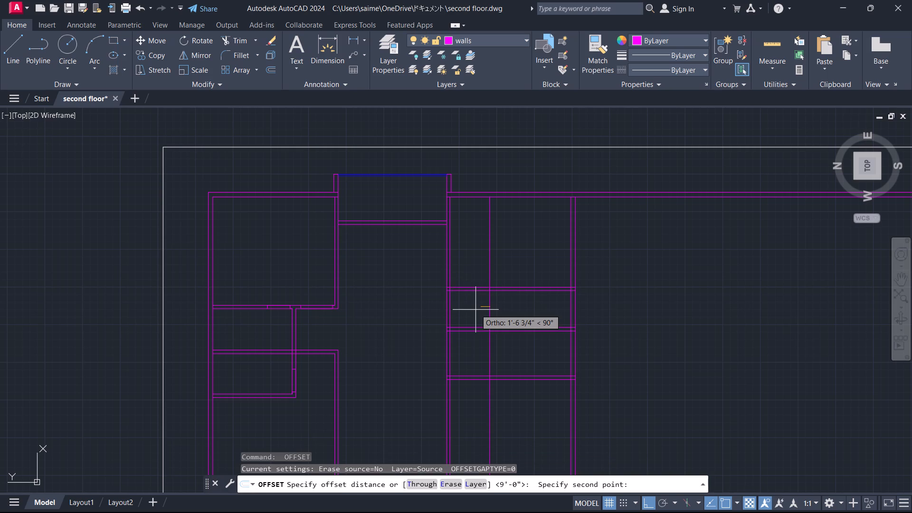
text(4.5")
key(Return)
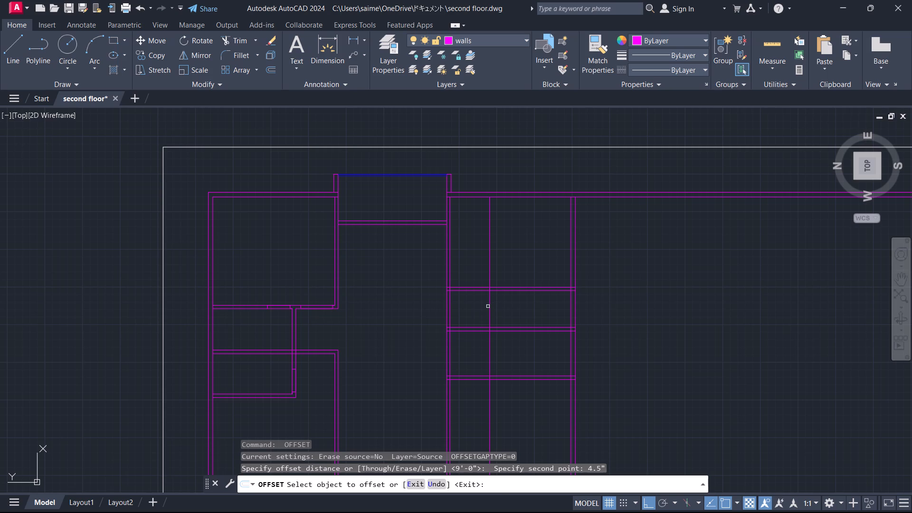
click(490, 304)
click(473, 307)
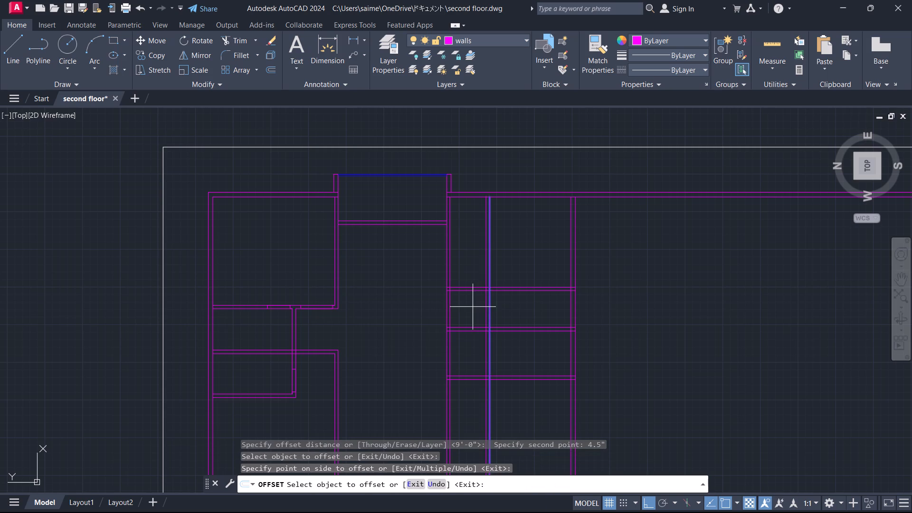
key(Escape)
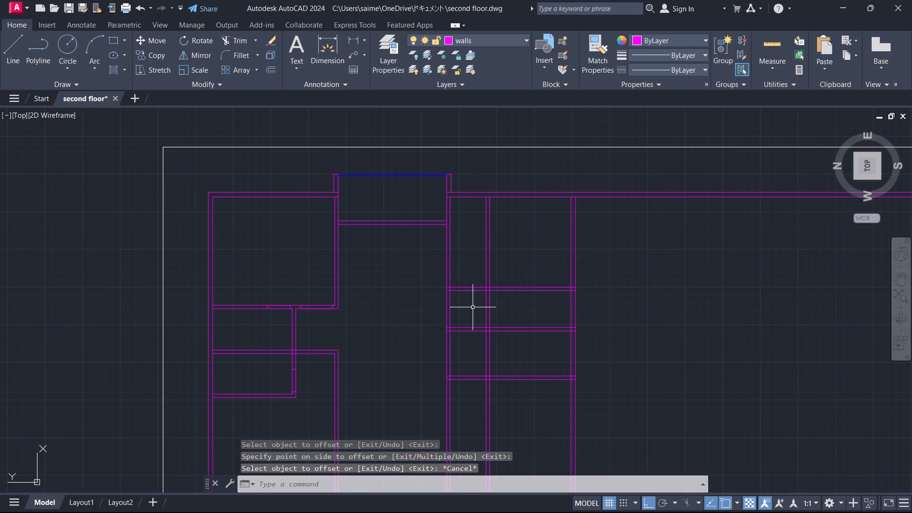
Trim the new wall out of the east room, and trim the hall's south wall between the east and middle cross walls.
text(tr)
key(Return)
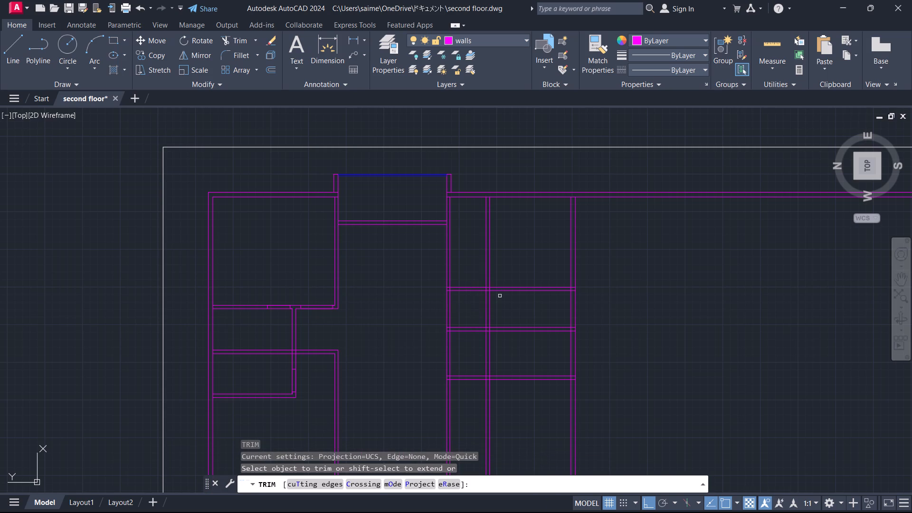
click(507, 248)
click(473, 260)
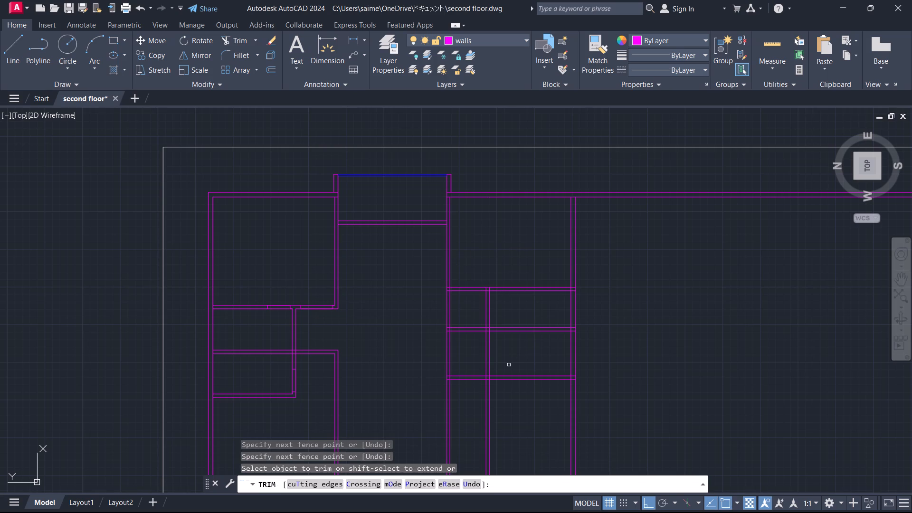
click(466, 310)
click(428, 318)
Trim the west cross wall back to the new wall, including its stubs in the hall wall, and the new wall's extension beyond it.
drag(471, 365, 470, 377)
click(469, 396)
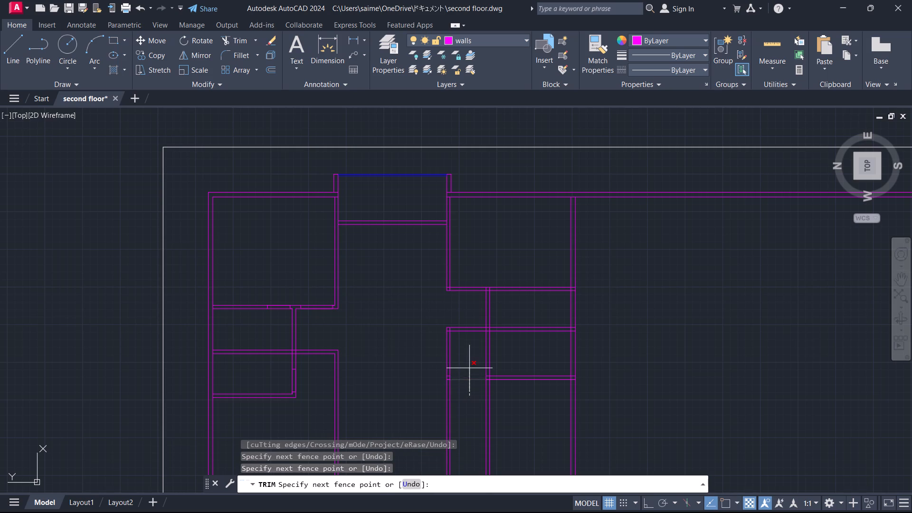
click(469, 368)
click(503, 406)
click(483, 410)
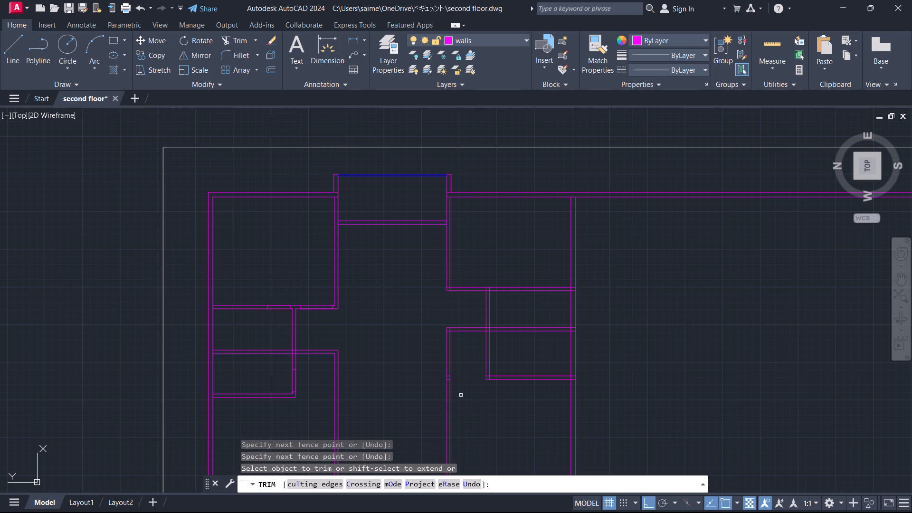
scroll(446, 371, up, 4)
click(451, 380)
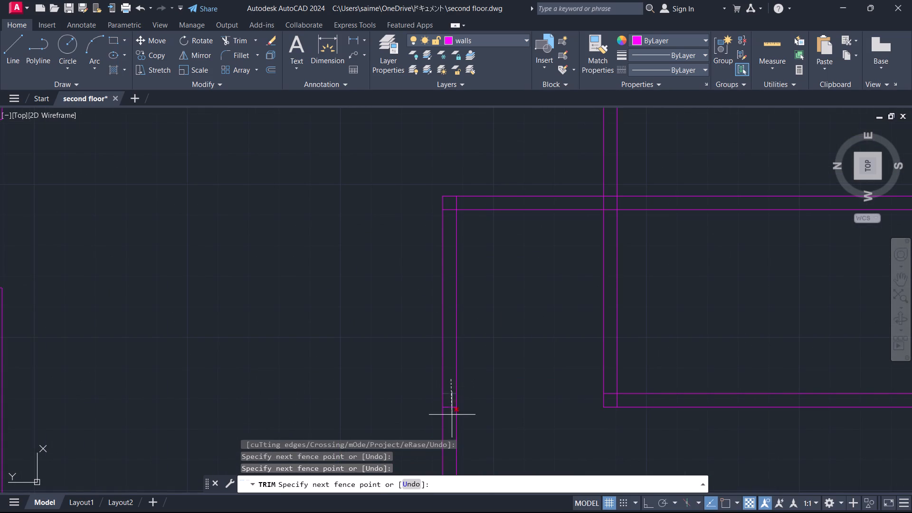
click(452, 418)
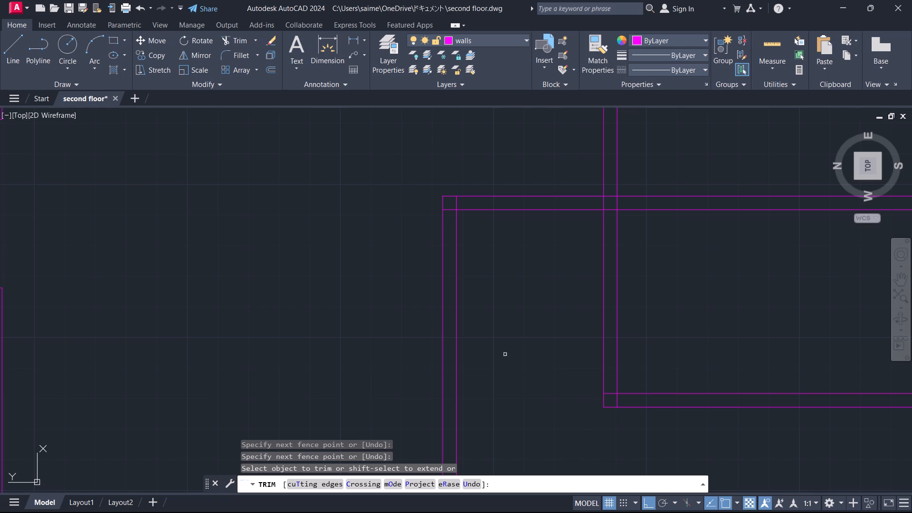
Trim the east cross wall between the hall wall and the new wall, including the extra line inside the hall wall's end.
scroll(497, 323, down, 1)
middle_drag(503, 319, 402, 434)
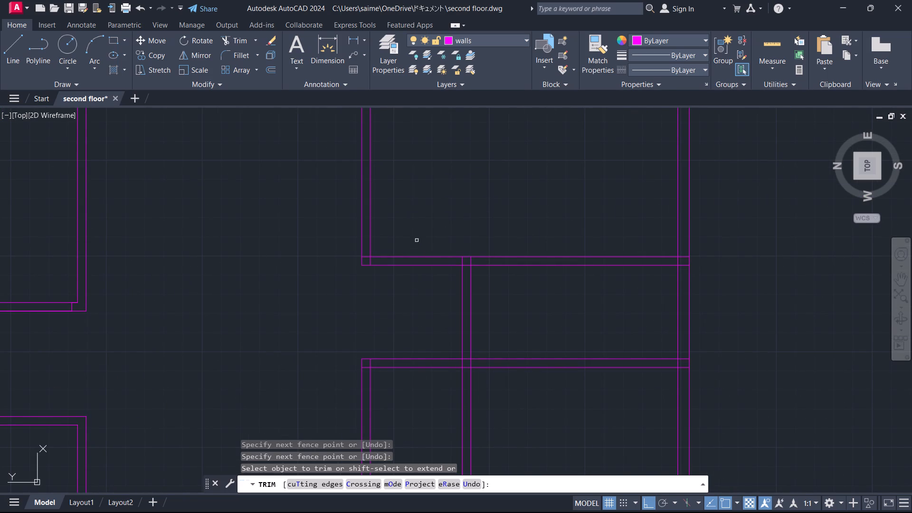
click(416, 239)
click(415, 288)
scroll(360, 284, up, 3)
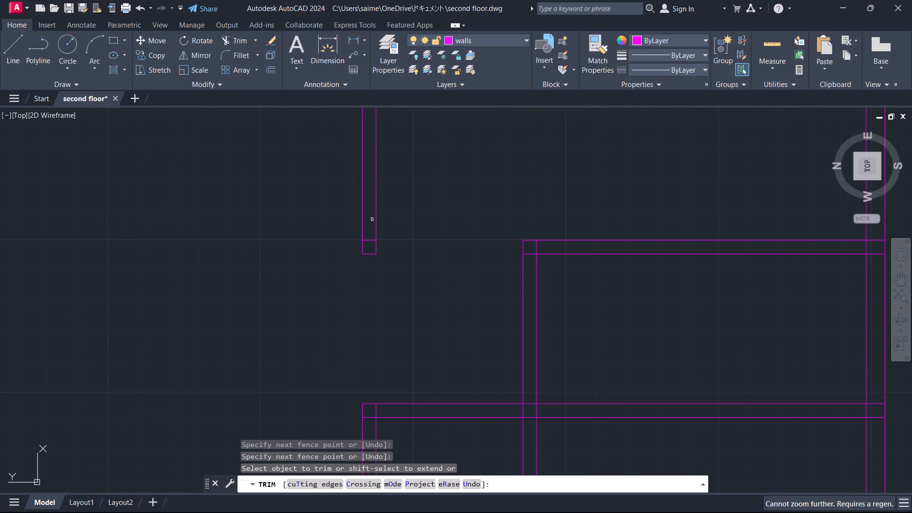
click(368, 242)
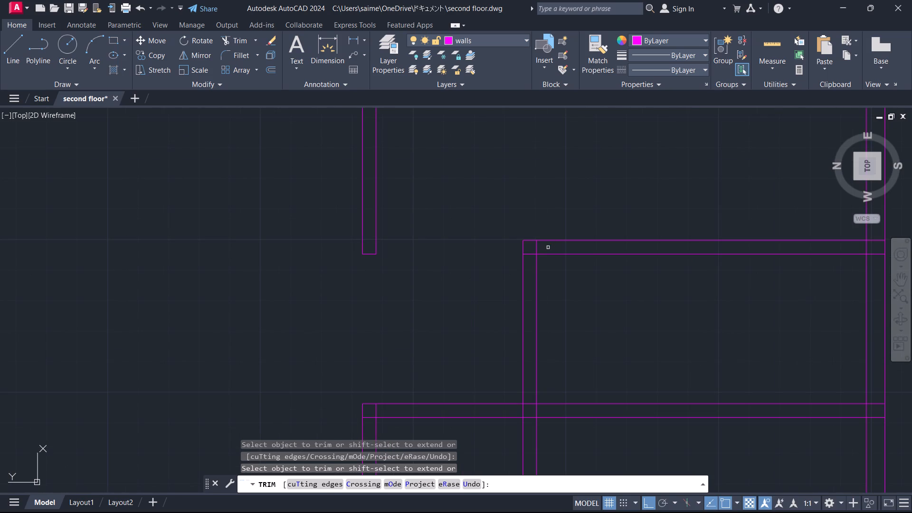
Trim the overlapping lines at the new wall's east and west corners and at the hall wall's corner with the middle cross wall.
click(541, 245)
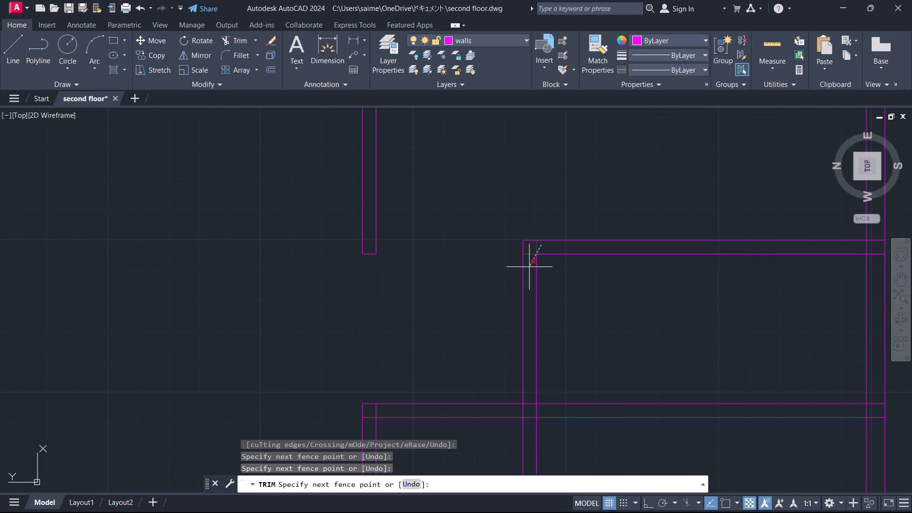
click(529, 267)
scroll(414, 387, down, 1)
middle_drag(427, 438, 405, 368)
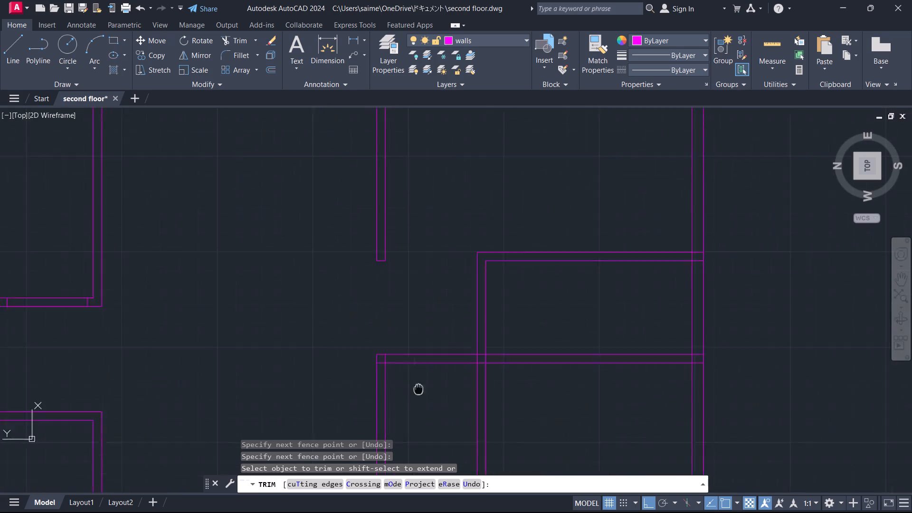
middle_drag(405, 368, 397, 356)
scroll(363, 325, up, 4)
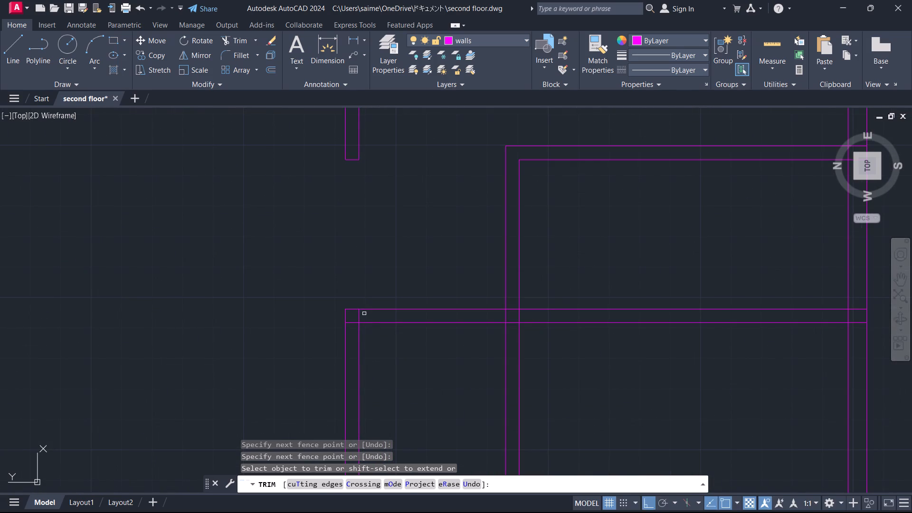
click(364, 313)
click(353, 323)
scroll(423, 351, down, 1)
middle_drag(426, 362, 413, 251)
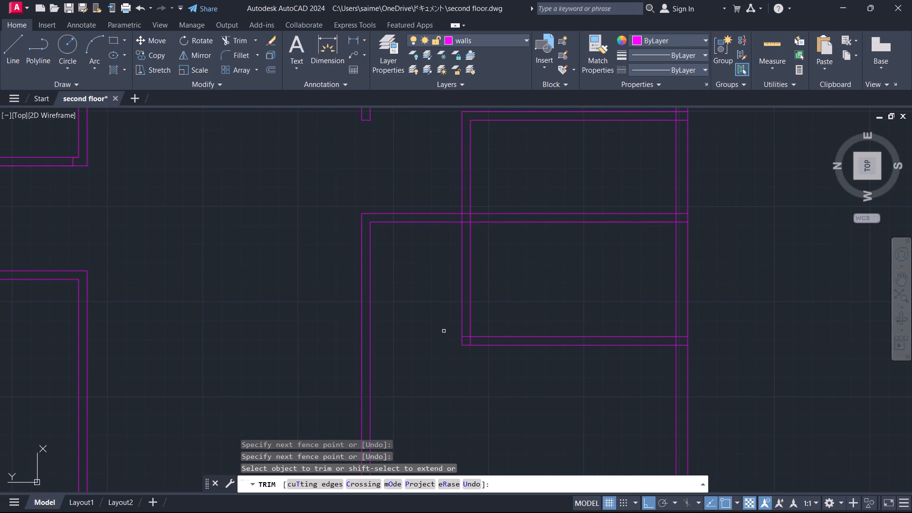
scroll(483, 384, up, 4)
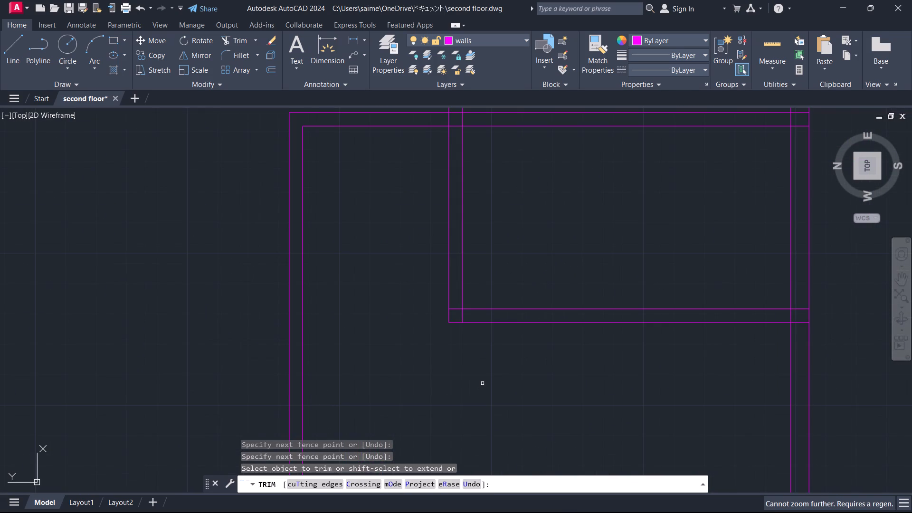
click(468, 317)
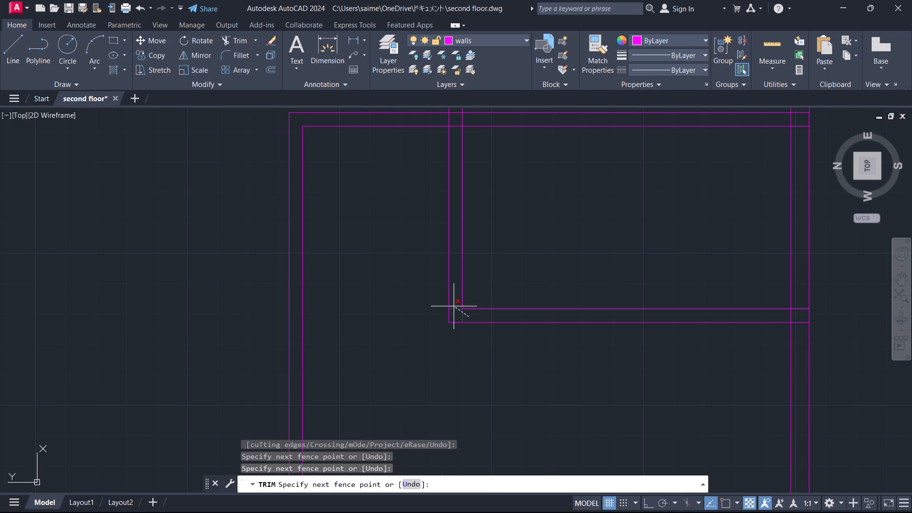
click(454, 306)
Trim the crossing lines where the small south room's east wall meets the room block's south wall.
scroll(502, 380, down, 2)
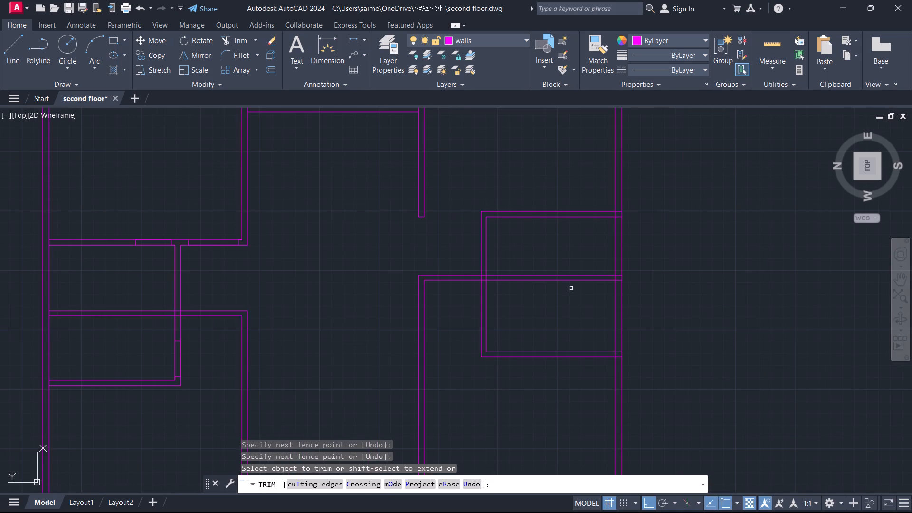
scroll(606, 208, up, 8)
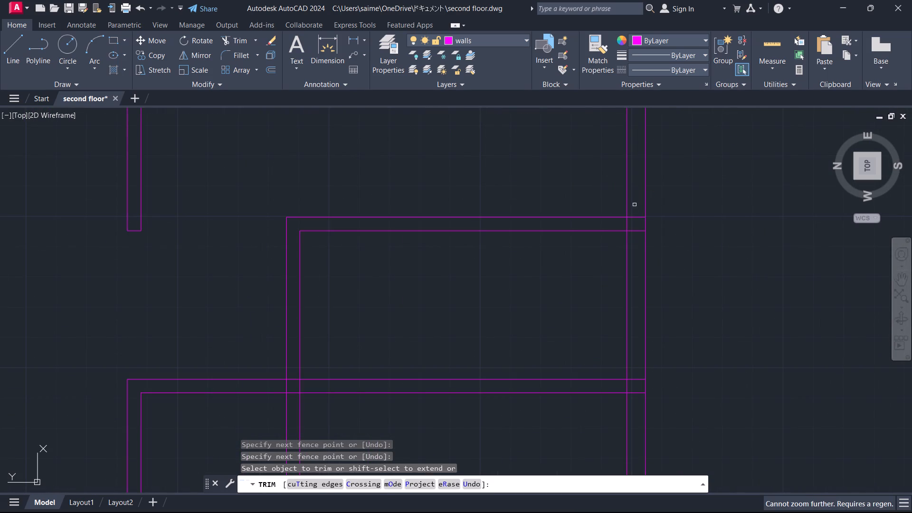
scroll(627, 214, up, 2)
click(636, 211)
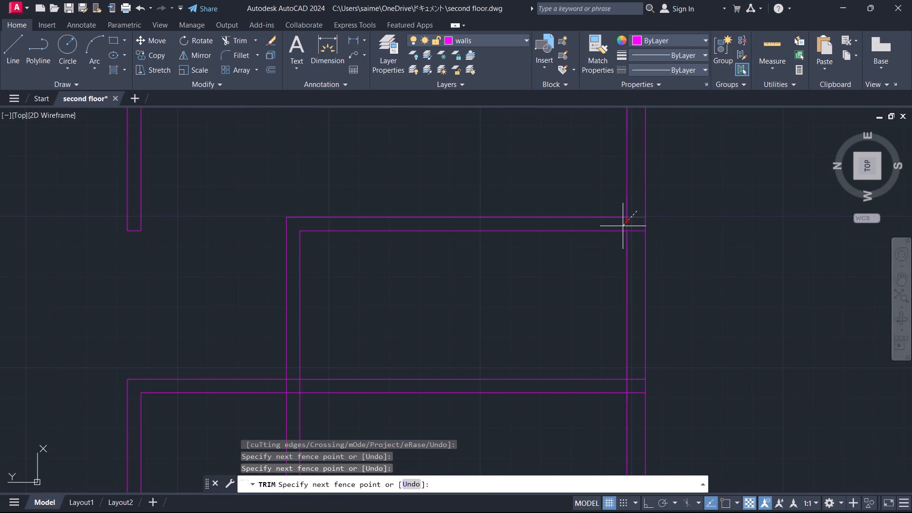
click(623, 226)
click(631, 230)
Trim the overlapping inner lines at the southwest corner of the room block.
scroll(626, 318, down, 1)
scroll(625, 358, down, 3)
middle_drag(611, 384, 604, 333)
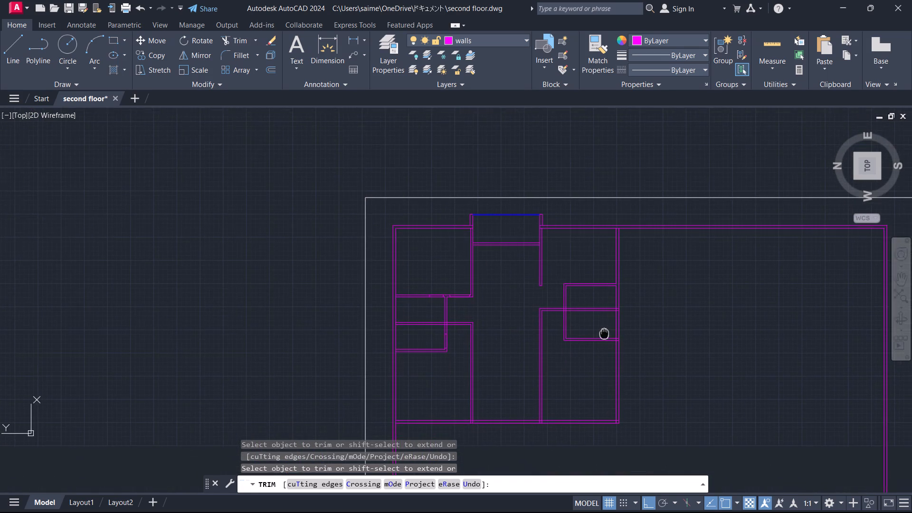
middle_drag(604, 333, 590, 338)
scroll(601, 316, up, 4)
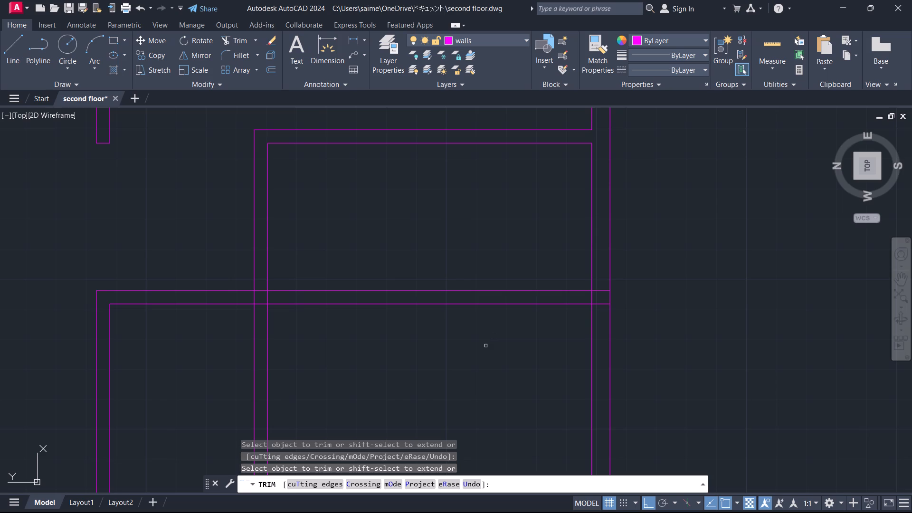
scroll(458, 323, down, 3)
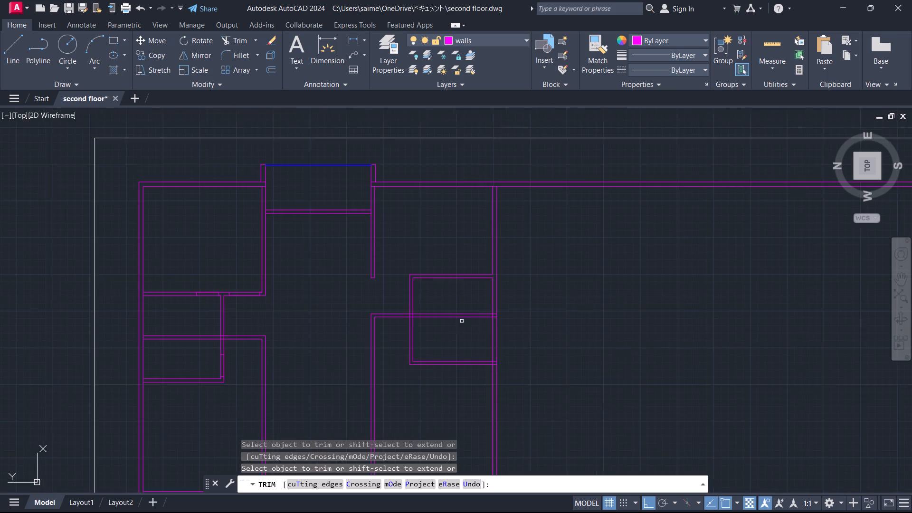
middle_drag(443, 330, 514, 203)
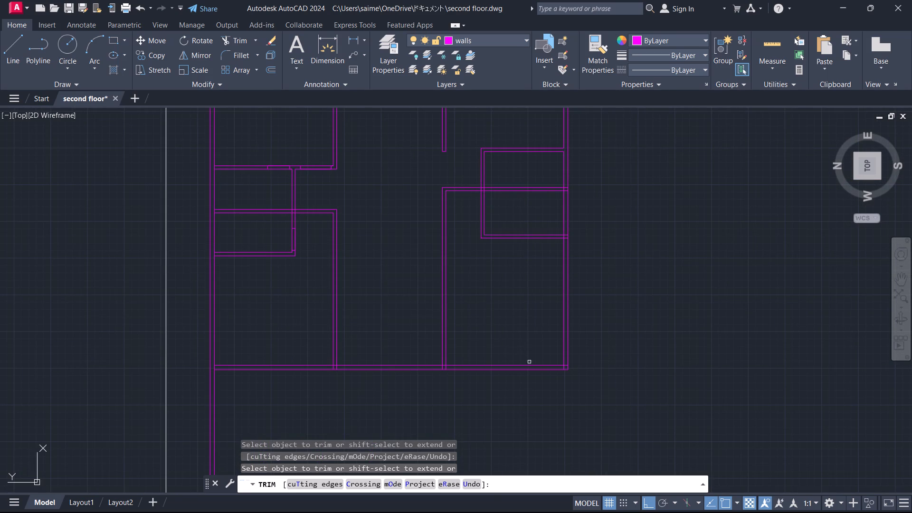
scroll(562, 369, up, 7)
drag(570, 356, 569, 362)
click(552, 372)
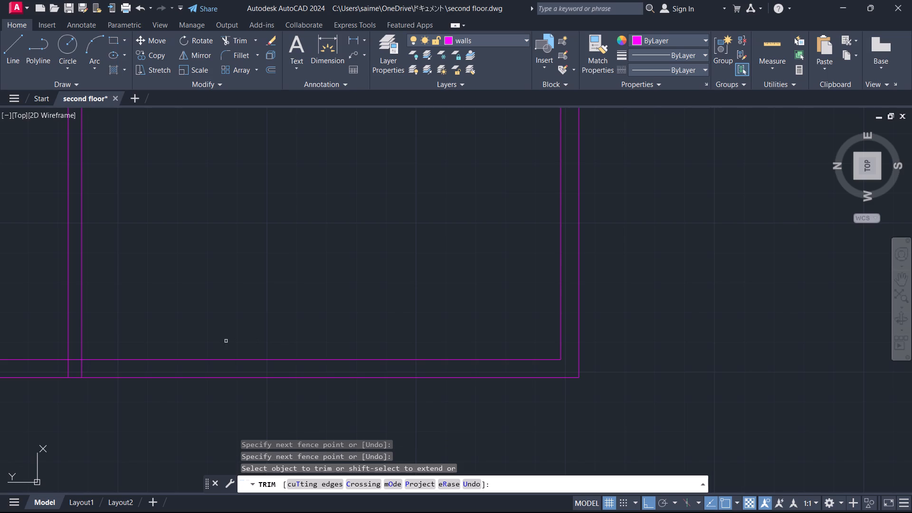
Trim the hall's two side walls back to the room block's west wall, and open that wall's inner line at both junctions.
scroll(285, 285, down, 1)
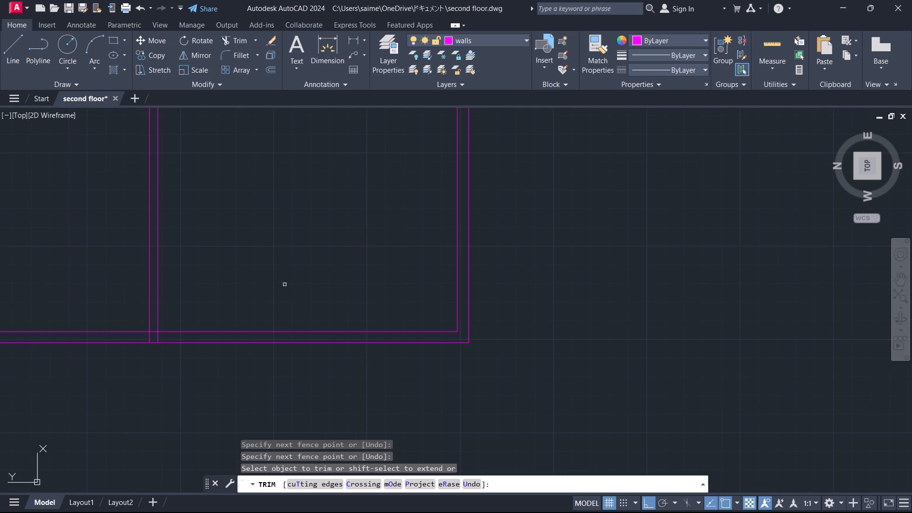
middle_drag(274, 291, 332, 298)
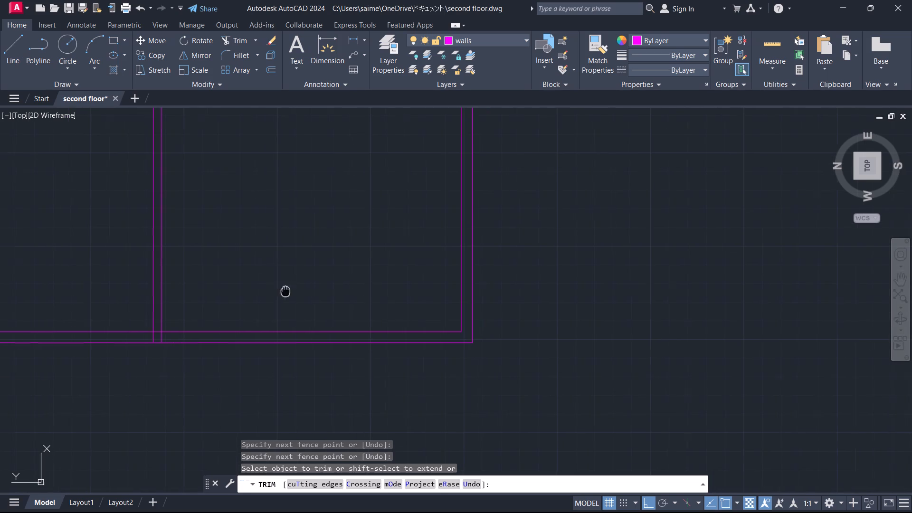
middle_drag(332, 298, 483, 311)
click(377, 356)
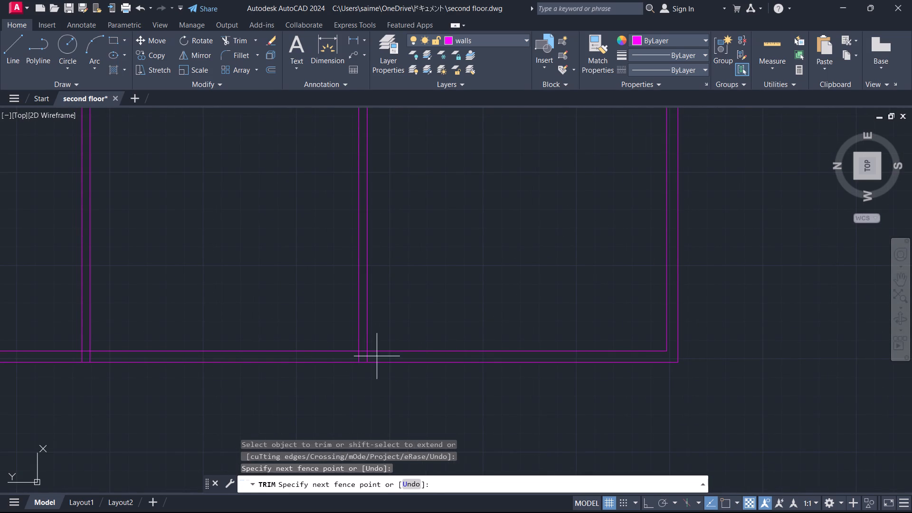
click(352, 358)
scroll(484, 287, down, 2)
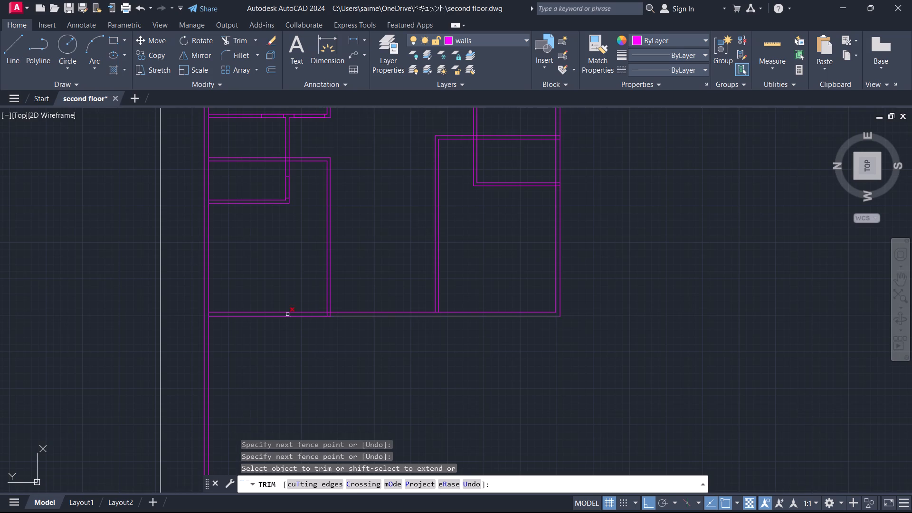
scroll(316, 301, up, 3)
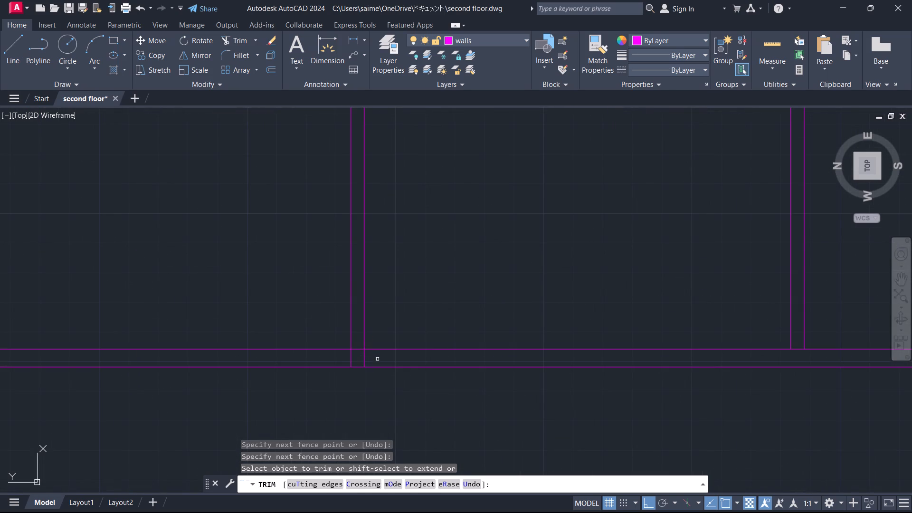
click(379, 357)
click(340, 353)
click(357, 349)
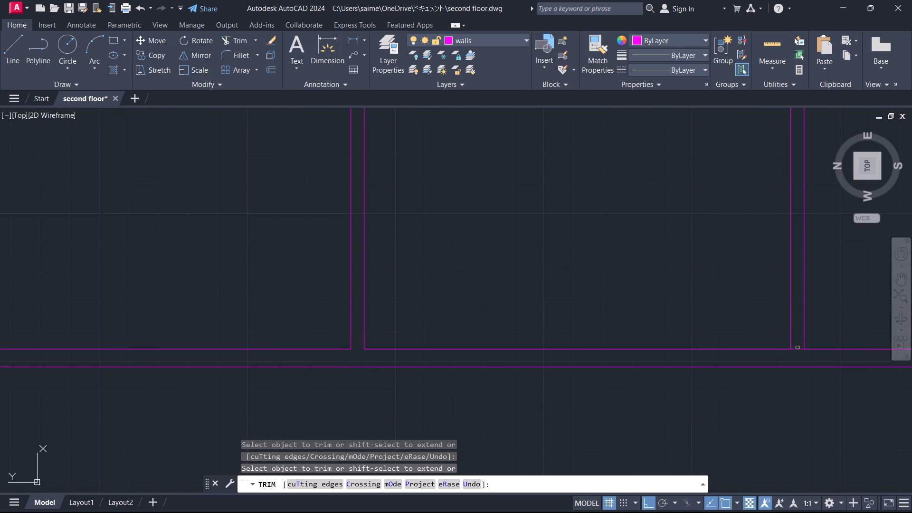
click(798, 348)
Trim the southwest room's east wall and the small south room's west wall at the south wall, opening its inner line at both junctions.
scroll(621, 302, down, 1)
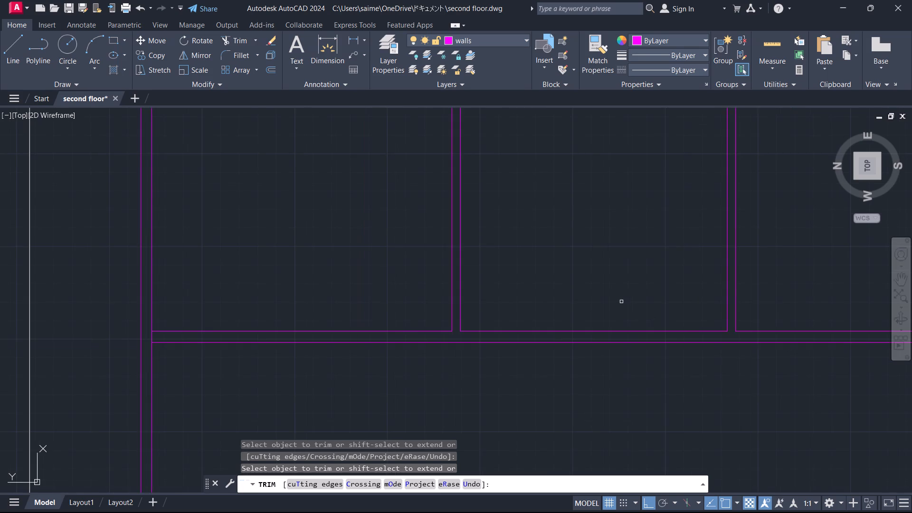
scroll(621, 302, down, 2)
middle_drag(628, 285, 513, 362)
scroll(628, 285, down, 1)
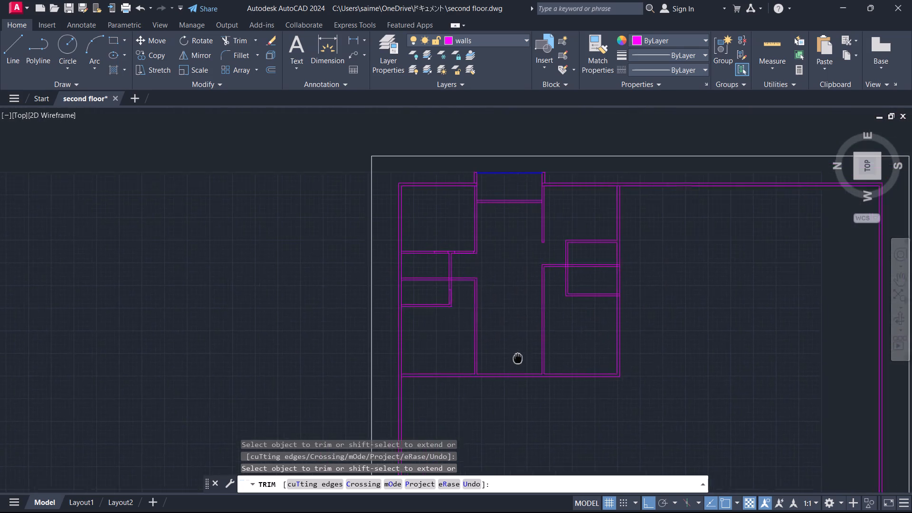
middle_drag(513, 362, 499, 377)
scroll(598, 298, up, 4)
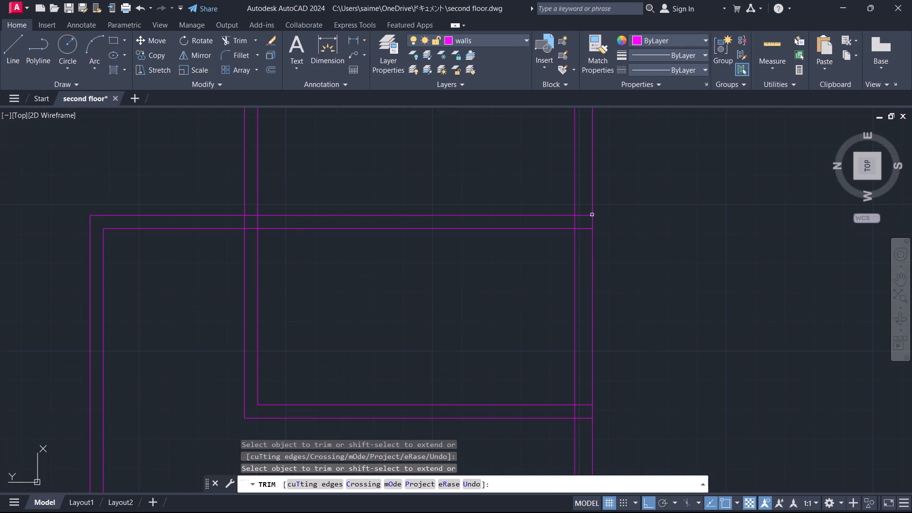
click(584, 204)
click(583, 236)
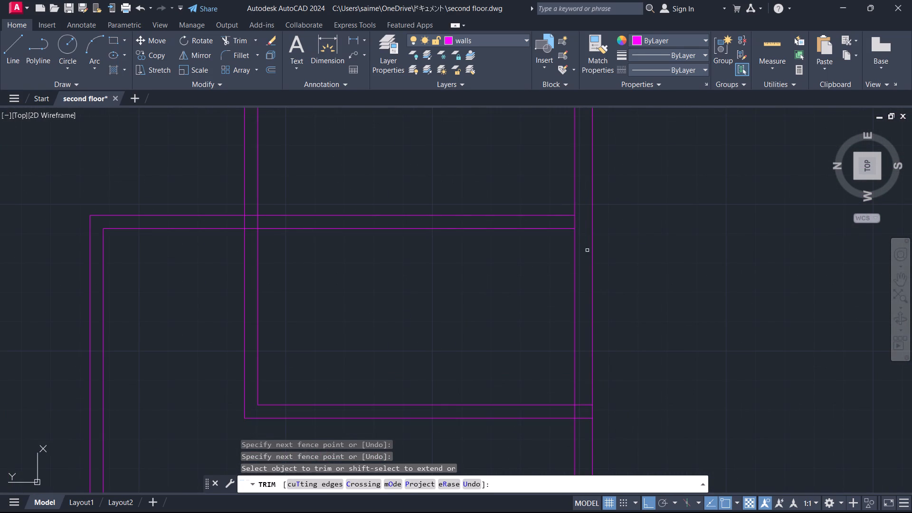
click(583, 398)
click(583, 430)
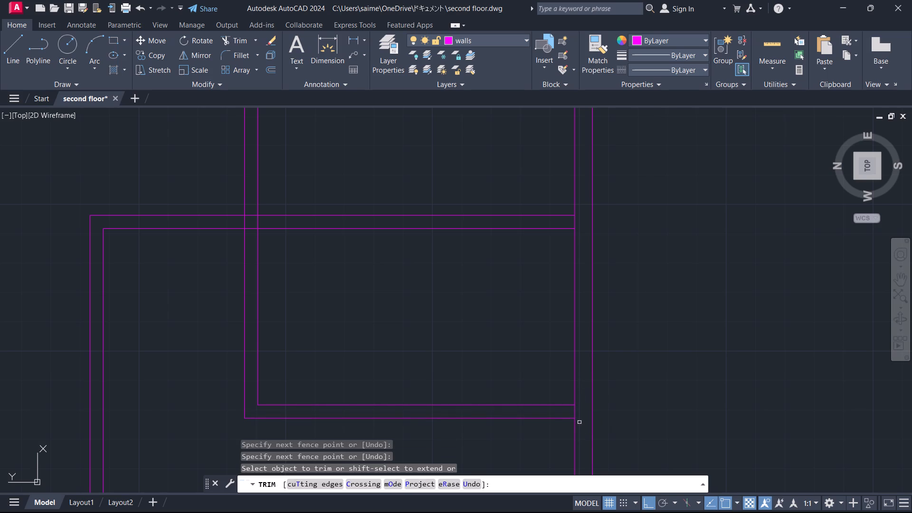
click(576, 413)
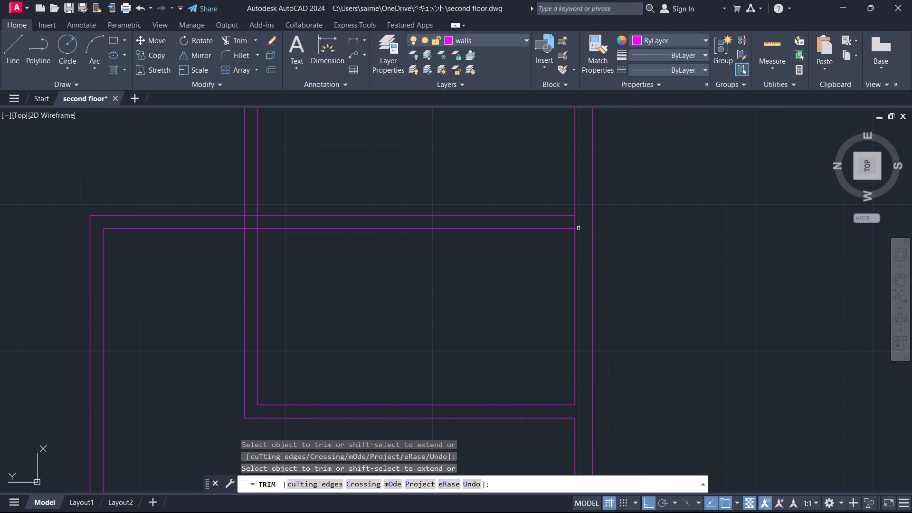
click(574, 222)
Trim the outer east wall's inner line where the room block's south wall joins it, and end the trimming.
scroll(632, 249, down, 2)
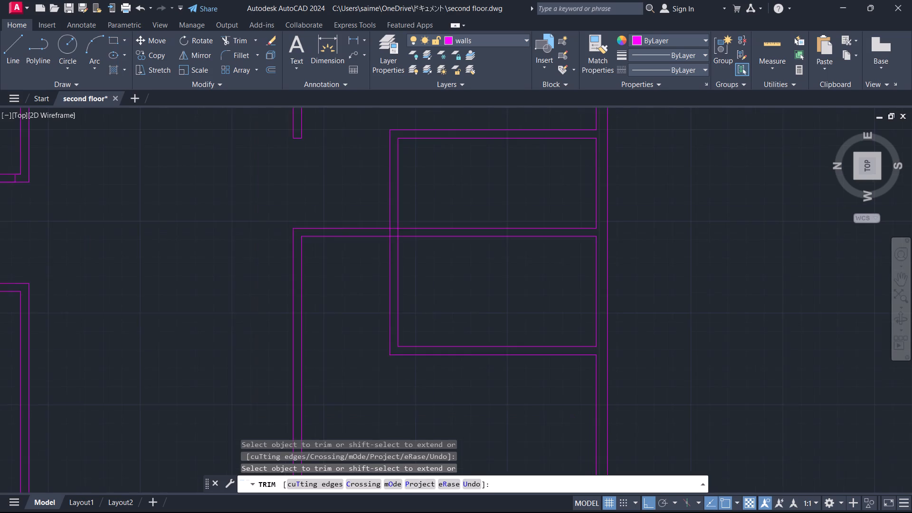
scroll(632, 222, down, 1)
middle_drag(640, 232, 537, 360)
scroll(636, 242, down, 1)
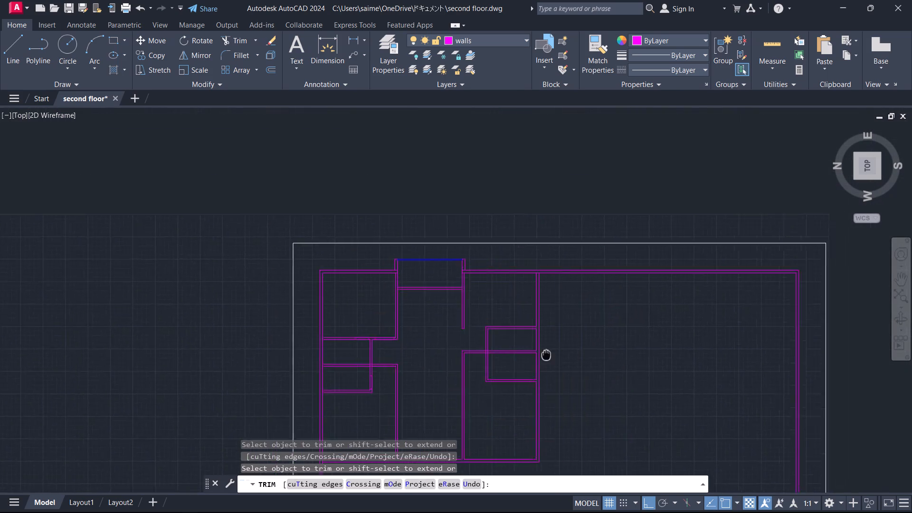
middle_drag(537, 360, 534, 361)
middle_drag(589, 337, 561, 237)
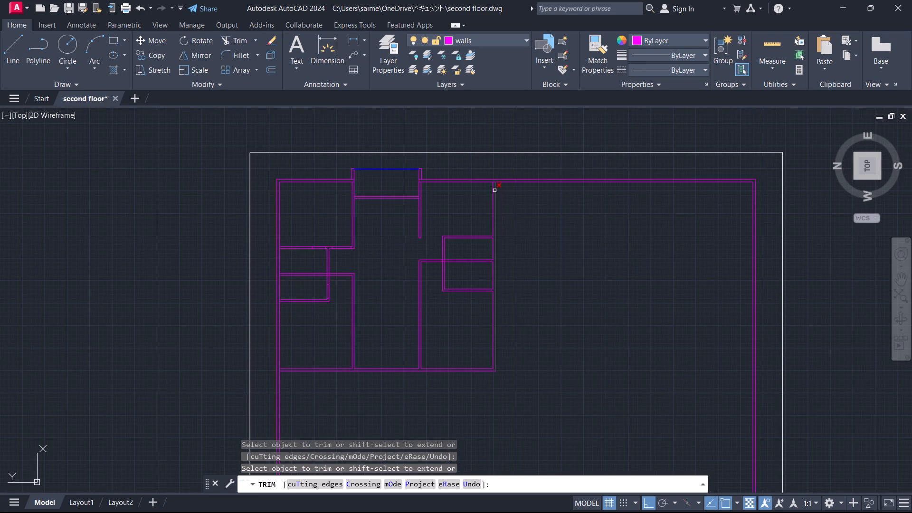
scroll(493, 187, up, 4)
click(502, 153)
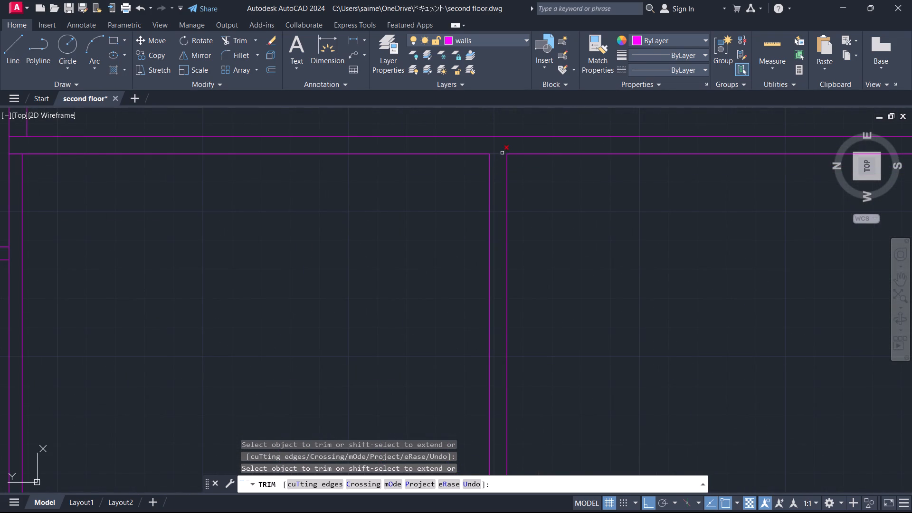
key(Escape)
scroll(578, 226, down, 3)
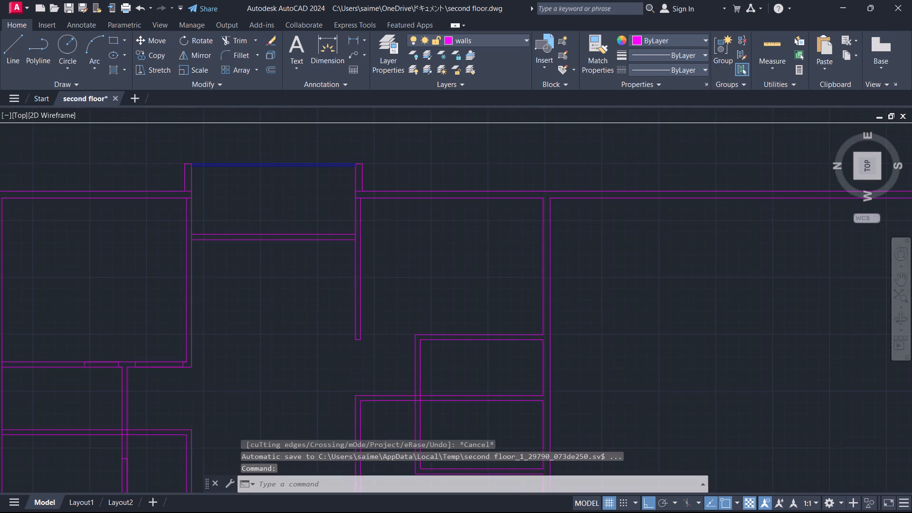
scroll(578, 226, down, 1)
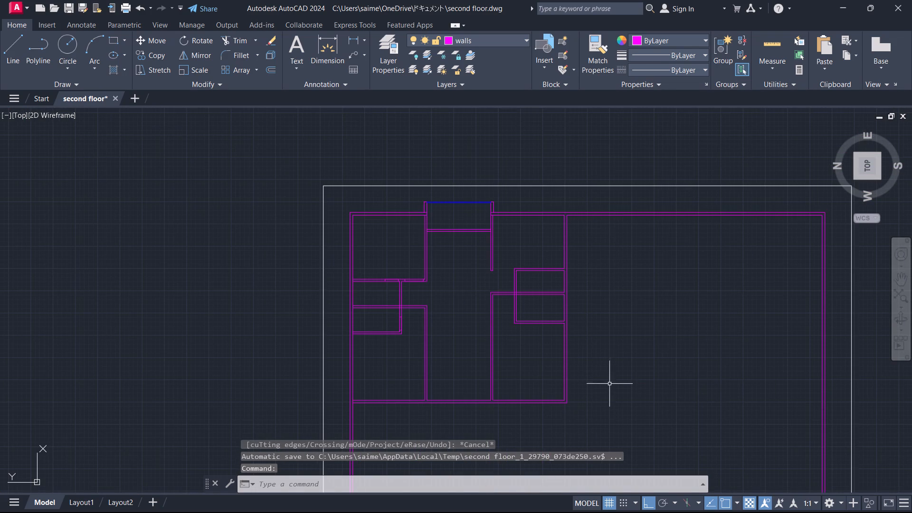
middle_drag(609, 384, 605, 347)
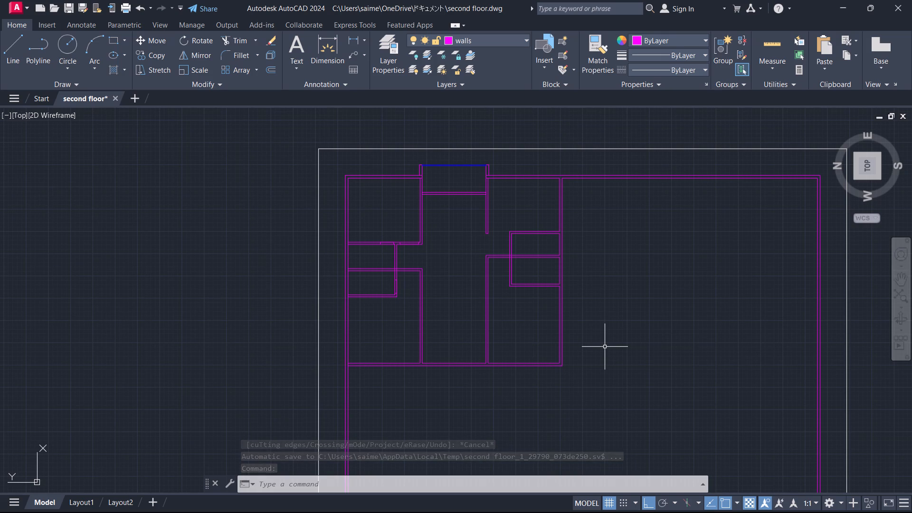
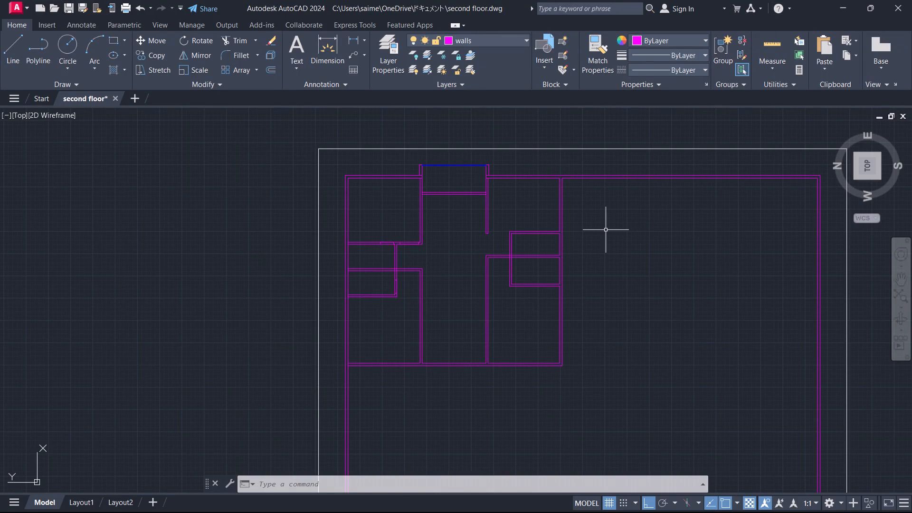
Extend the outer line of the room block's south wall at its east end, toward the outer east wall.
text(ex)
key(Return)
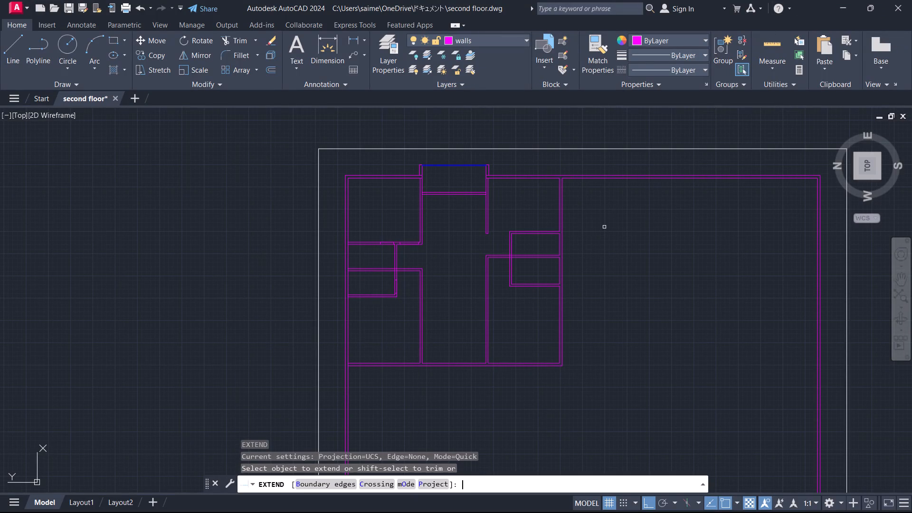
click(562, 205)
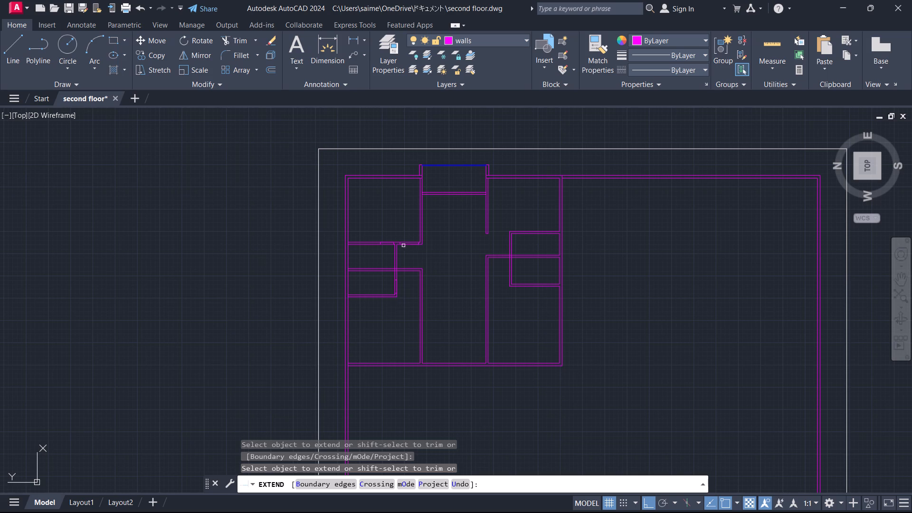
scroll(385, 242, up, 2)
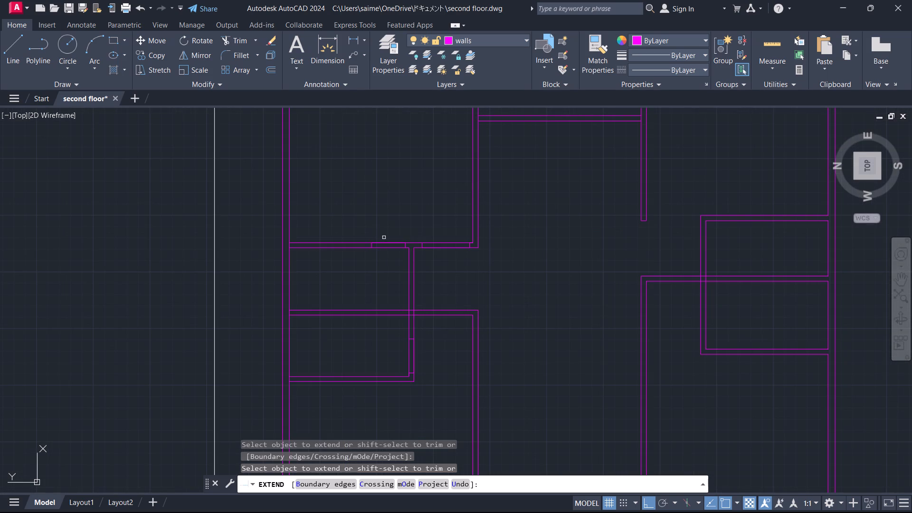
key(Escape)
Trim out the three marked door openings in the north rooms: two in the northeast room's west wall, one in the small rooms' south wall.
text(tr)
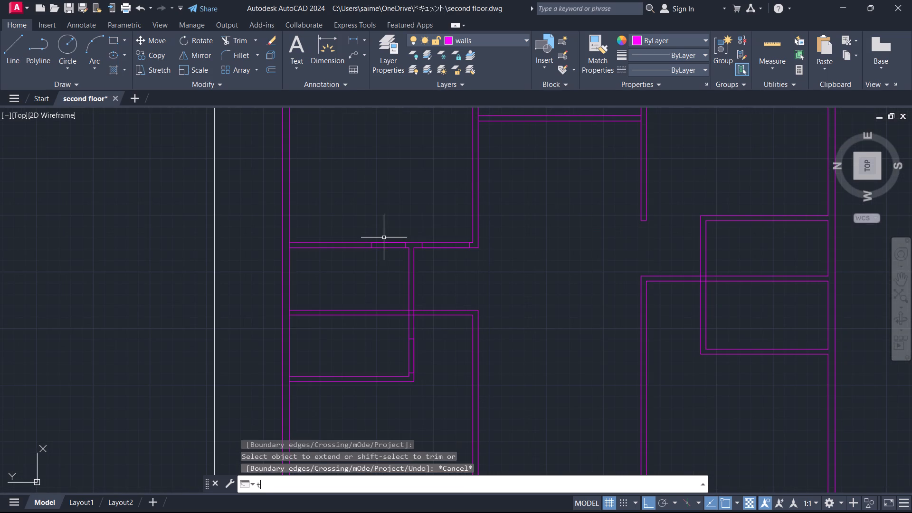
key(Return)
click(391, 235)
click(390, 269)
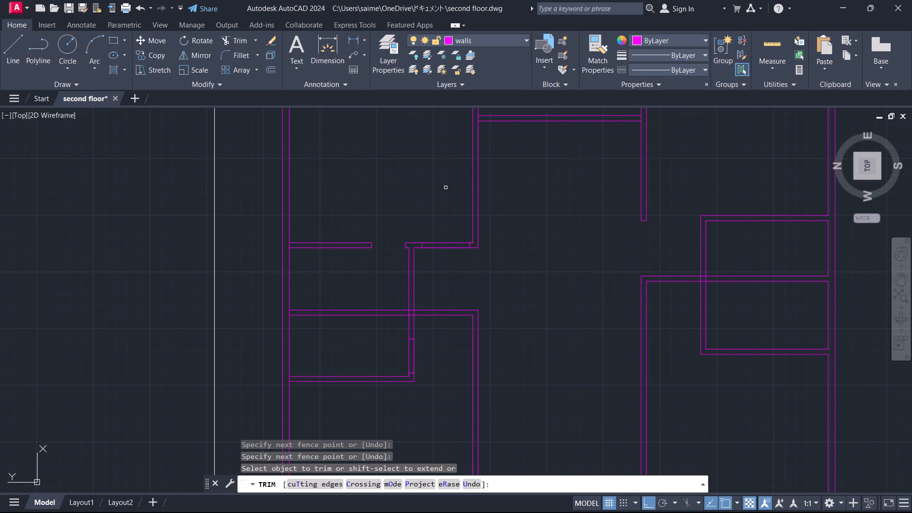
click(444, 224)
click(442, 275)
click(430, 350)
click(381, 343)
Trim the overlapping lines where the small north rooms' south wall crosses the dividing wall, and end the trimming.
scroll(372, 344, up, 4)
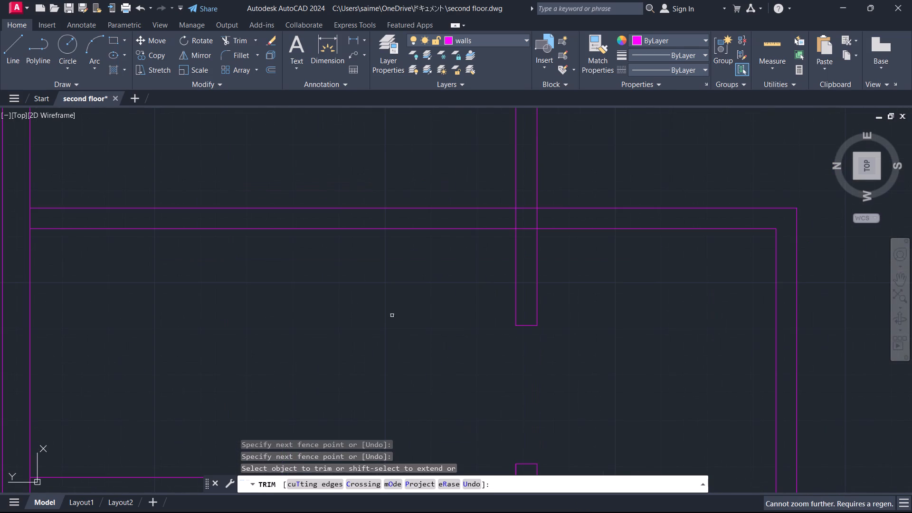
click(527, 201)
click(529, 243)
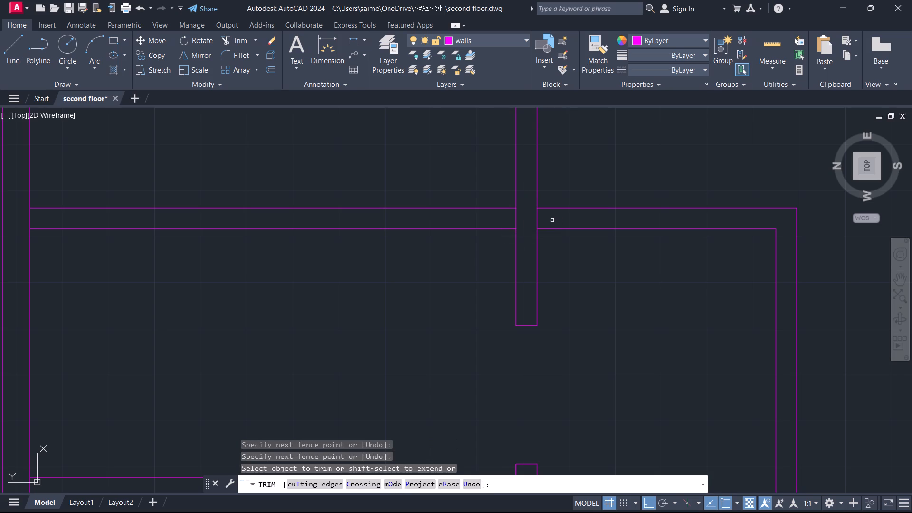
click(552, 220)
click(484, 221)
scroll(392, 289, down, 2)
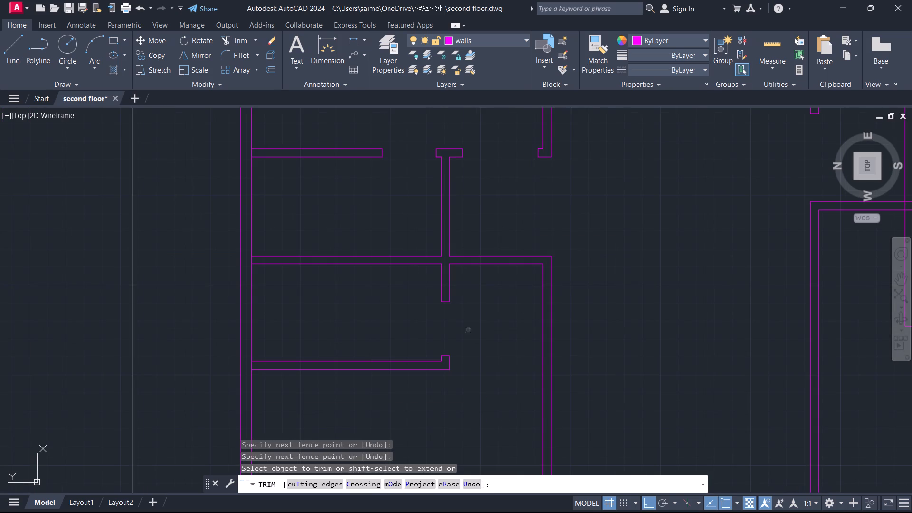
scroll(480, 337, down, 1)
middle_drag(464, 273, 326, 234)
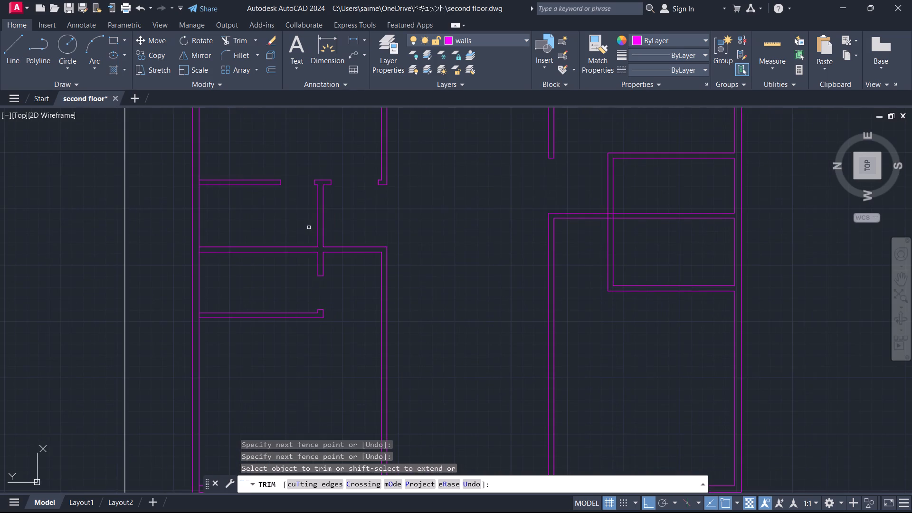
scroll(514, 228, down, 1)
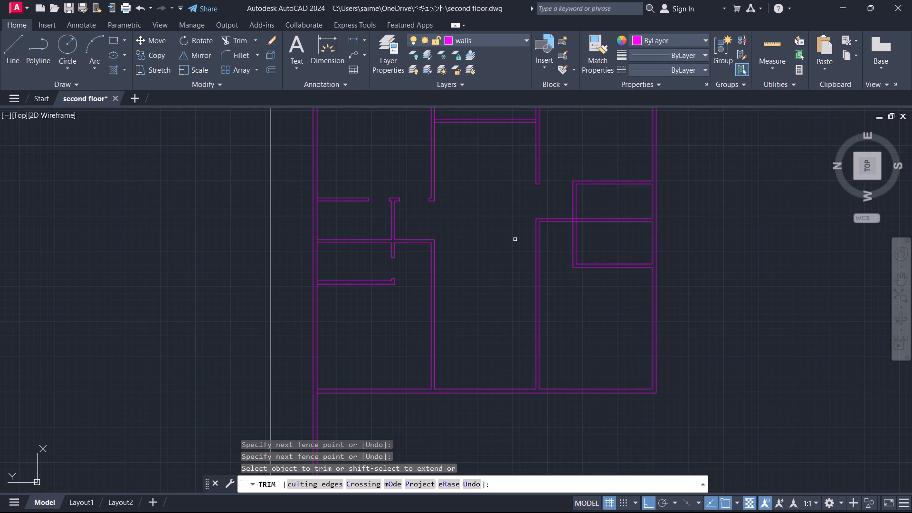
key(Escape)
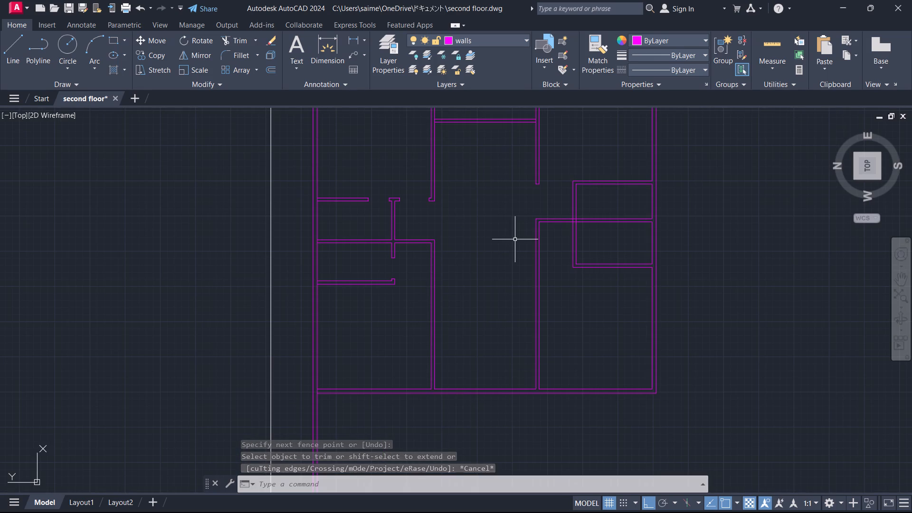
Draw jamb lines for a 2'6" door opening in the small south rooms' east wall, 3" from the inner northeast corner.
scroll(592, 165, up, 3)
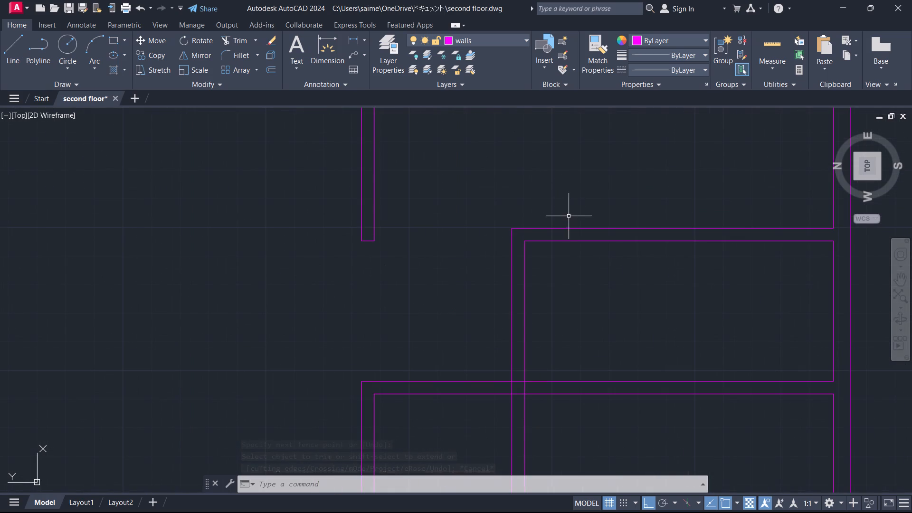
key(l)
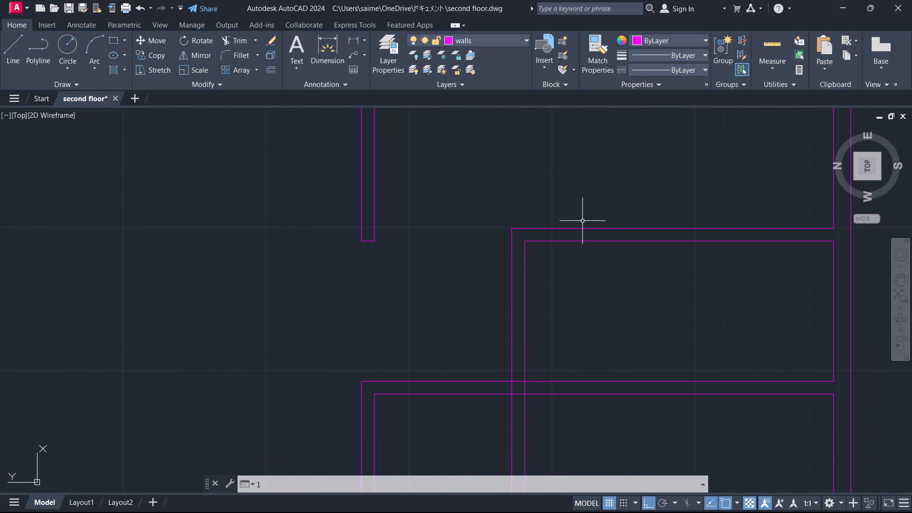
key(Return)
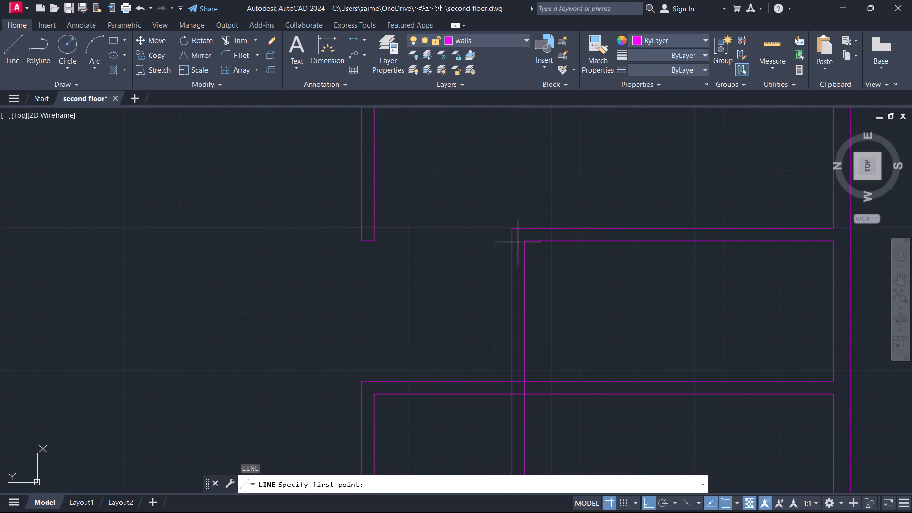
click(527, 246)
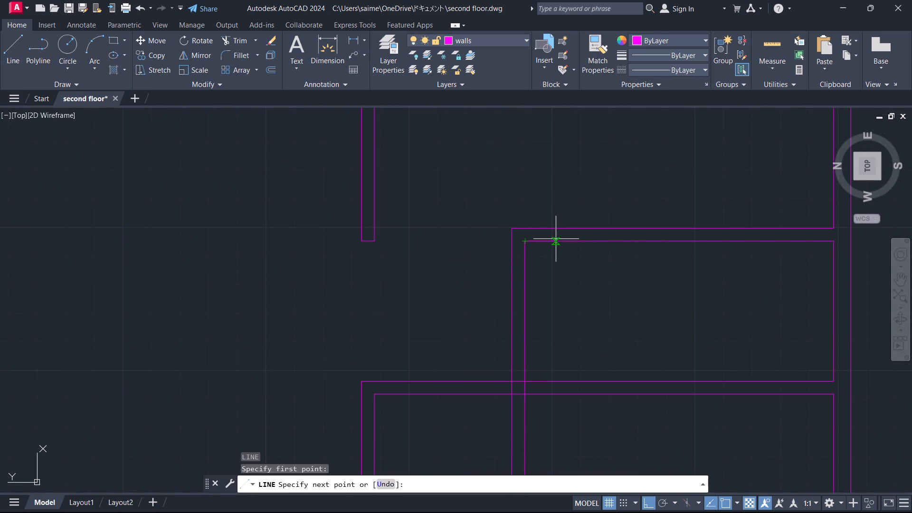
key(3)
key(Return)
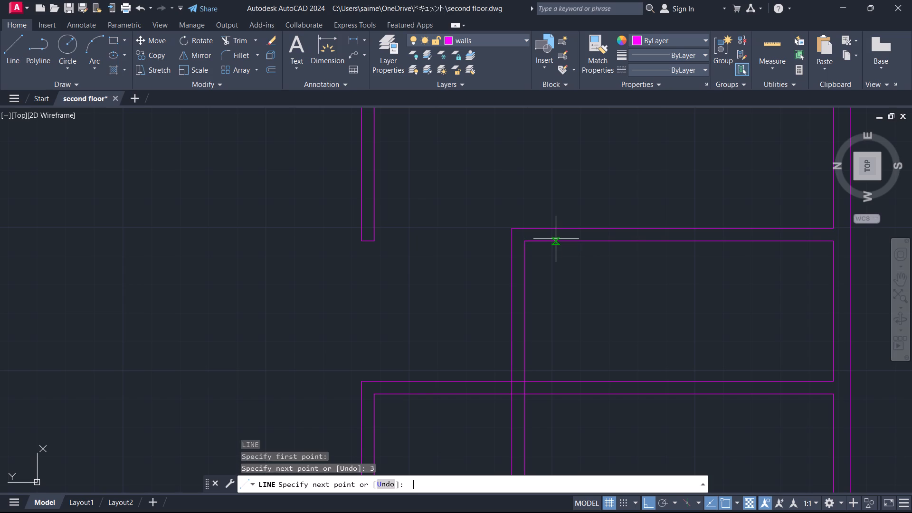
click(532, 226)
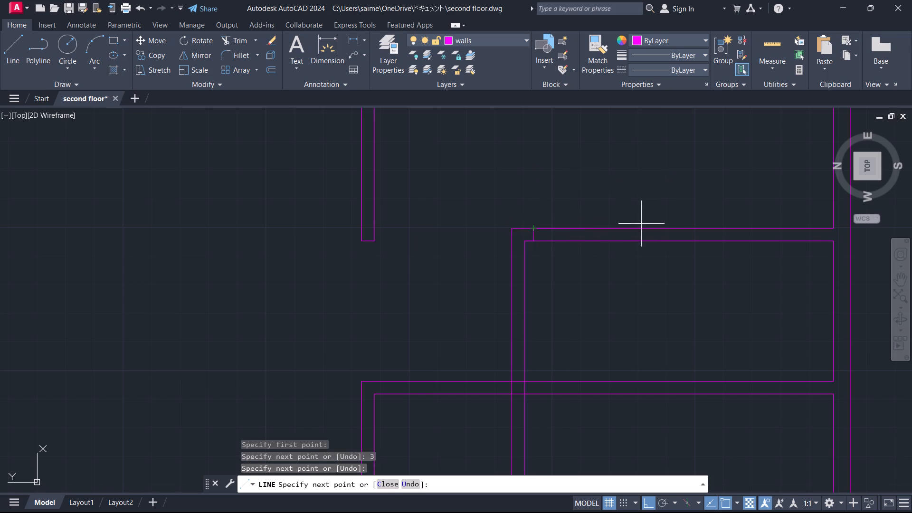
text(2'6")
key(Return)
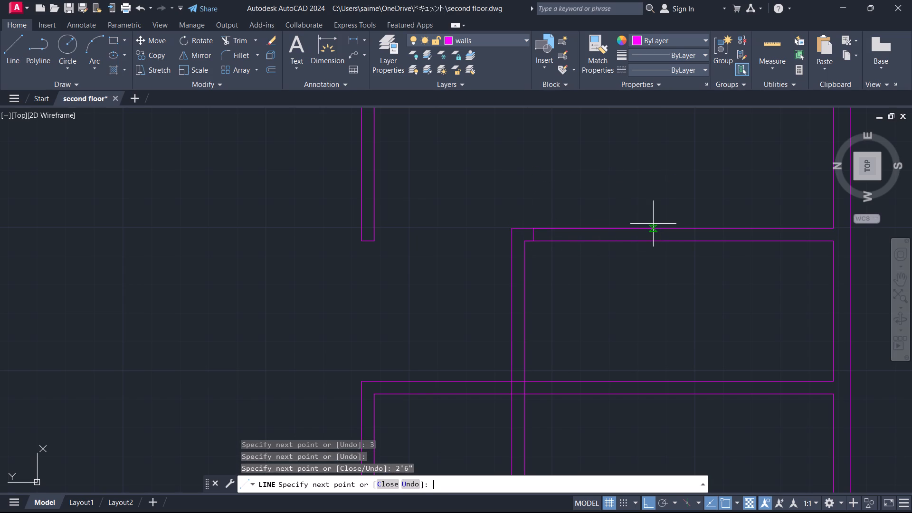
click(619, 241)
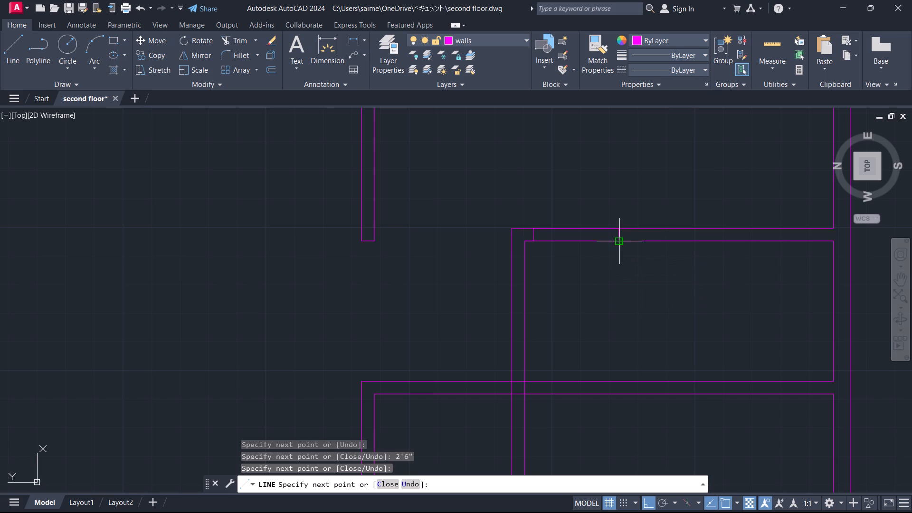
key(Escape)
key(Escape)
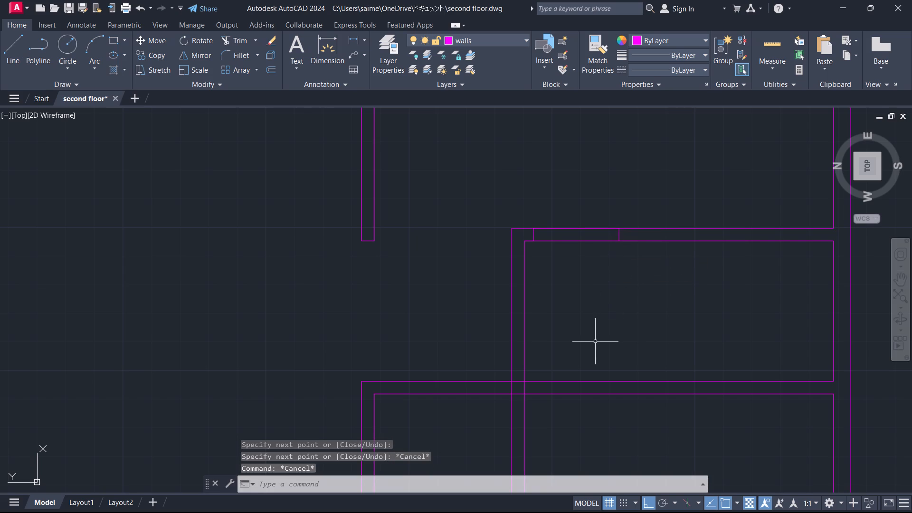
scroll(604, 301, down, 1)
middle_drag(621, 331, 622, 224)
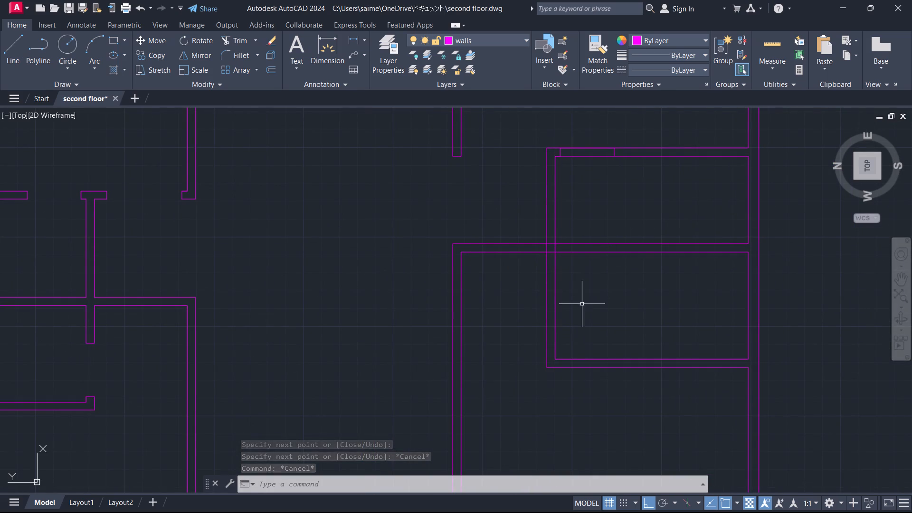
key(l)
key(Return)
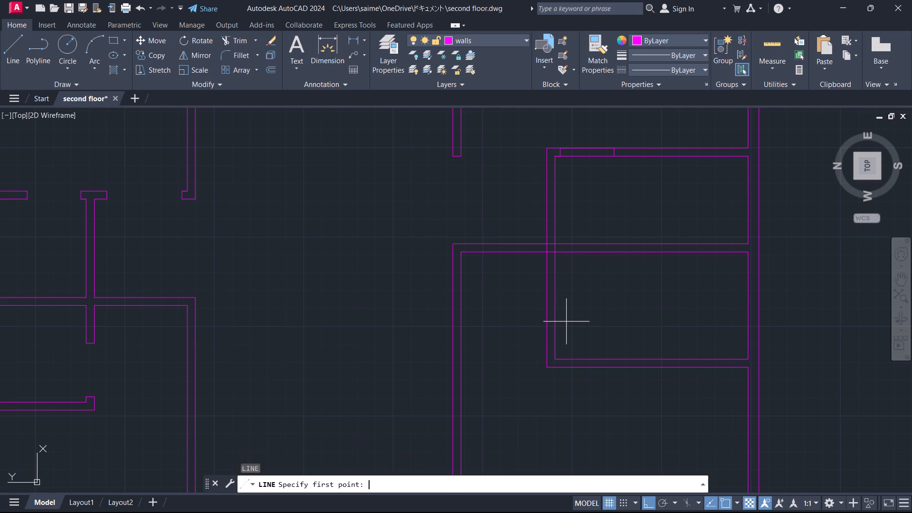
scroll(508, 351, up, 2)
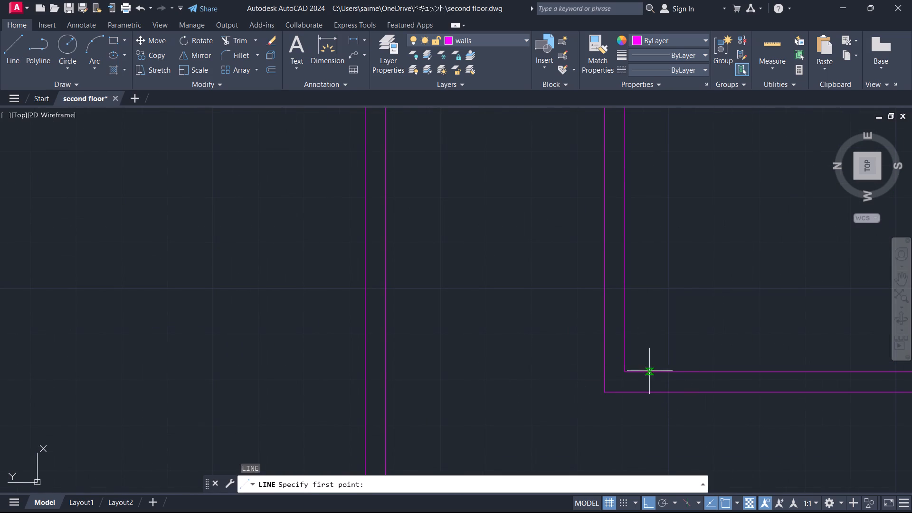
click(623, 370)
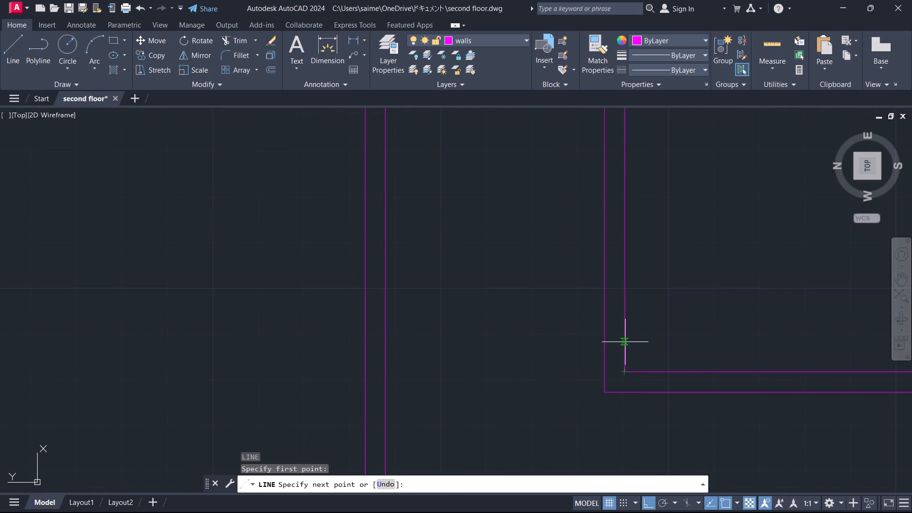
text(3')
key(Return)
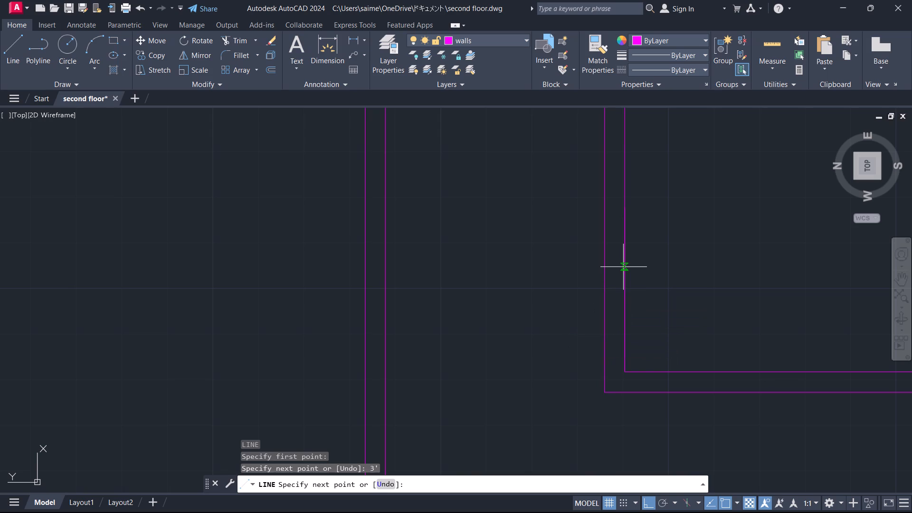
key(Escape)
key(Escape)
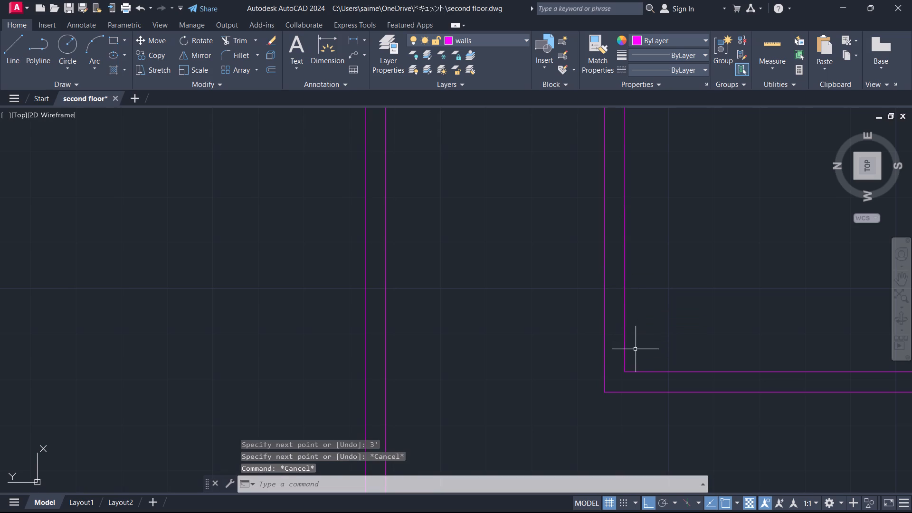
Draw jamb lines for a 2'6" door opening in the small south rooms' north wall, 3" from the inner northwest corner.
key(l)
key(Return)
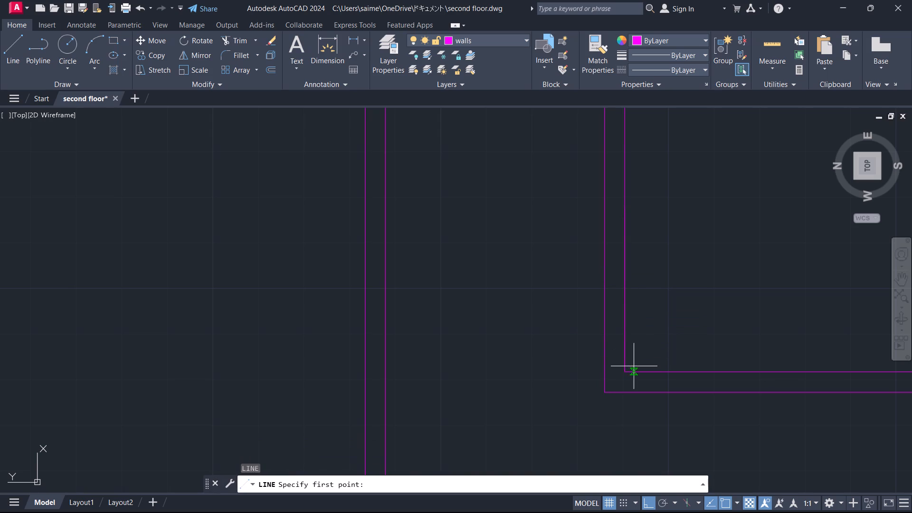
click(624, 372)
key(3)
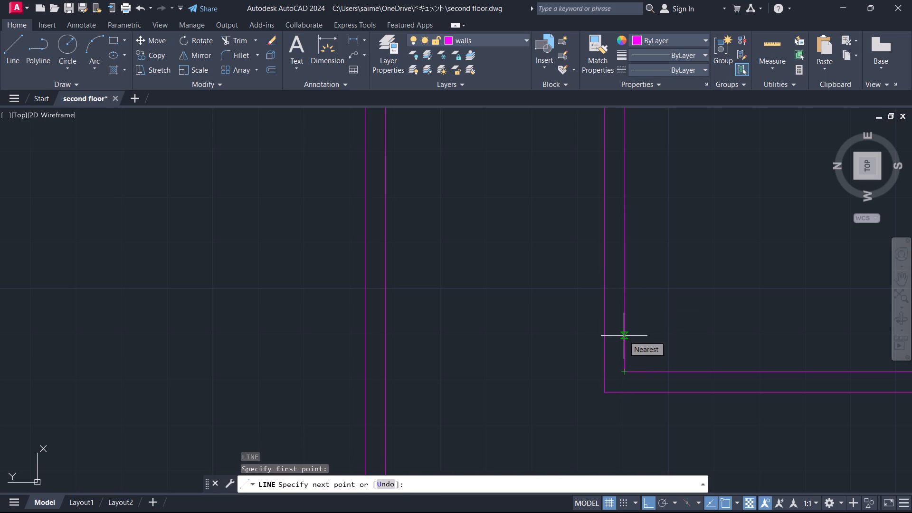
key(Return)
click(606, 355)
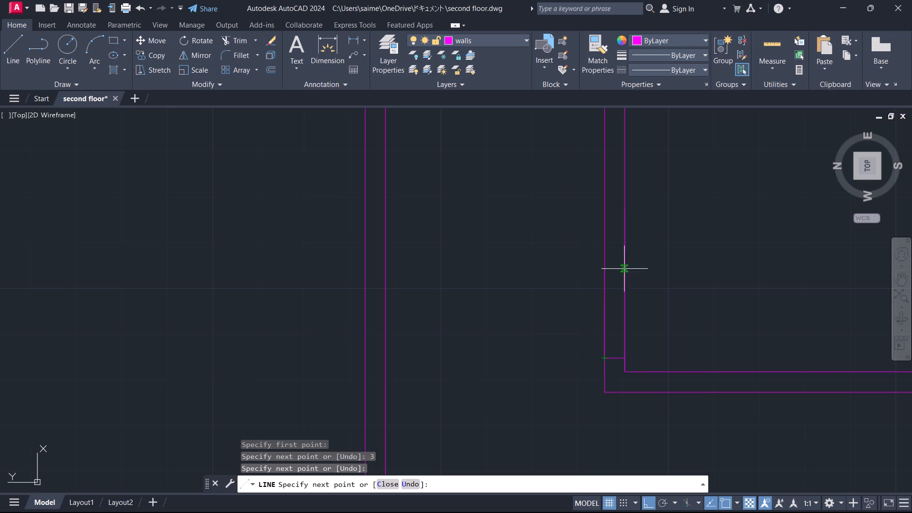
text(2'6")
key(Return)
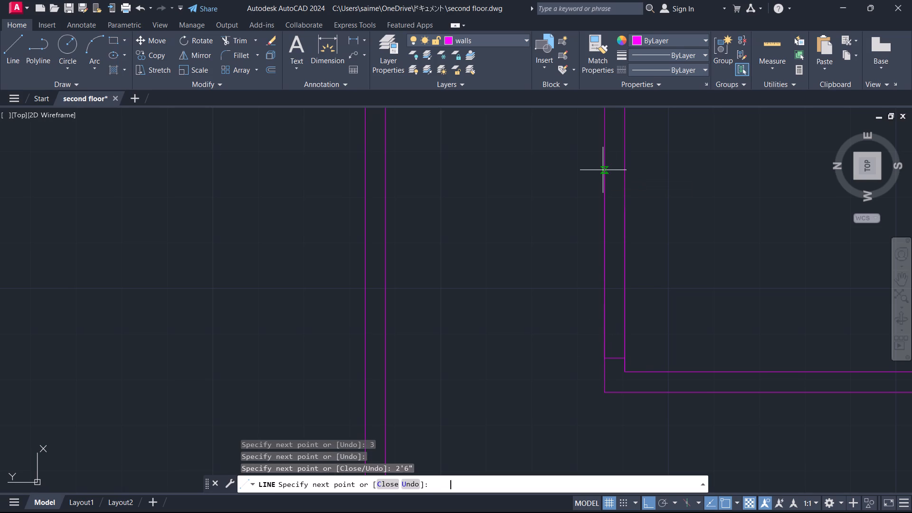
click(628, 221)
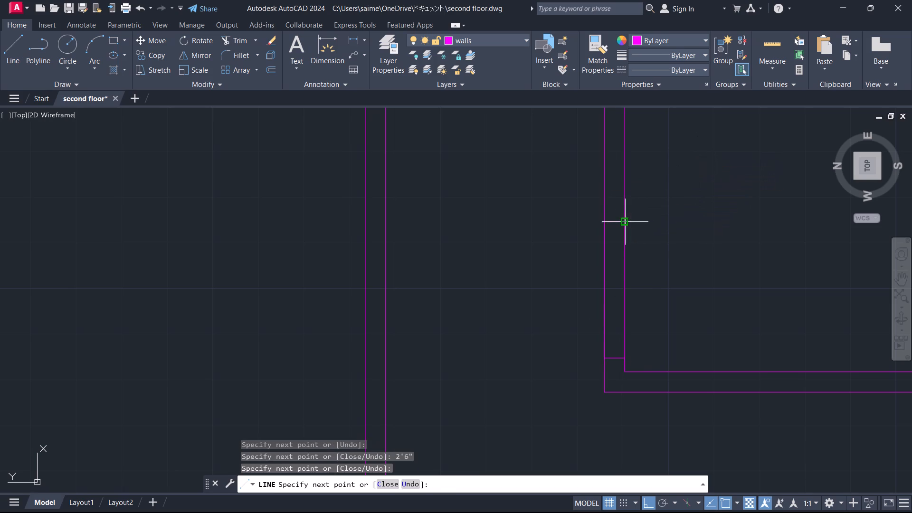
key(Escape)
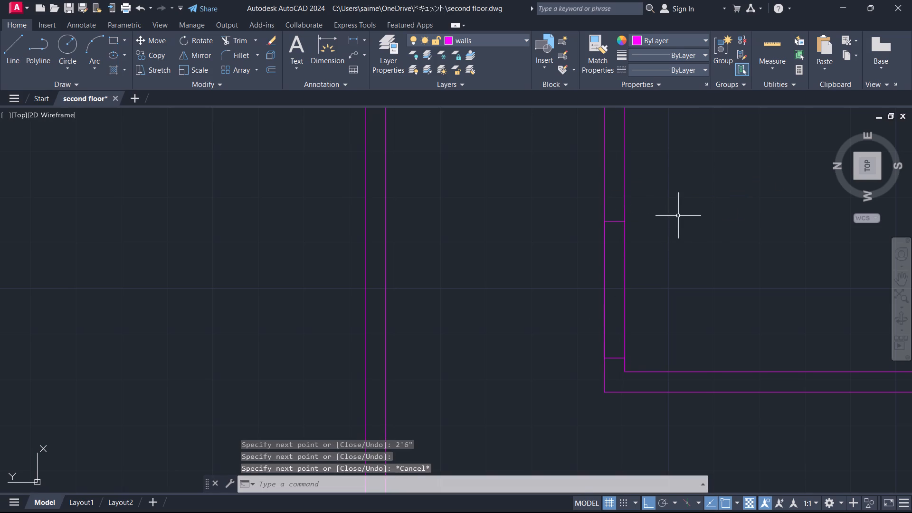
Trim out the two marked door openings in the small south rooms: one in the north wall, one in the east wall.
scroll(678, 217, down, 2)
middle_drag(684, 228, 616, 277)
scroll(633, 276, down, 1)
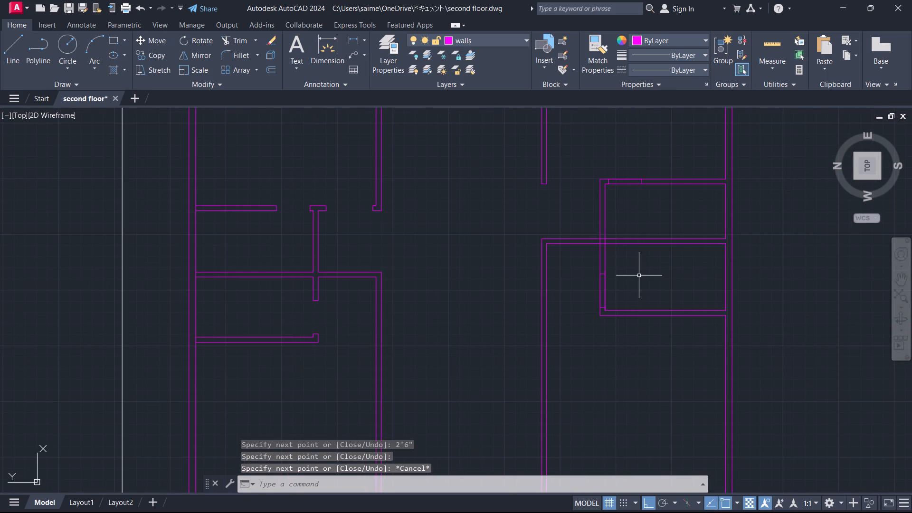
text(tr)
key(Return)
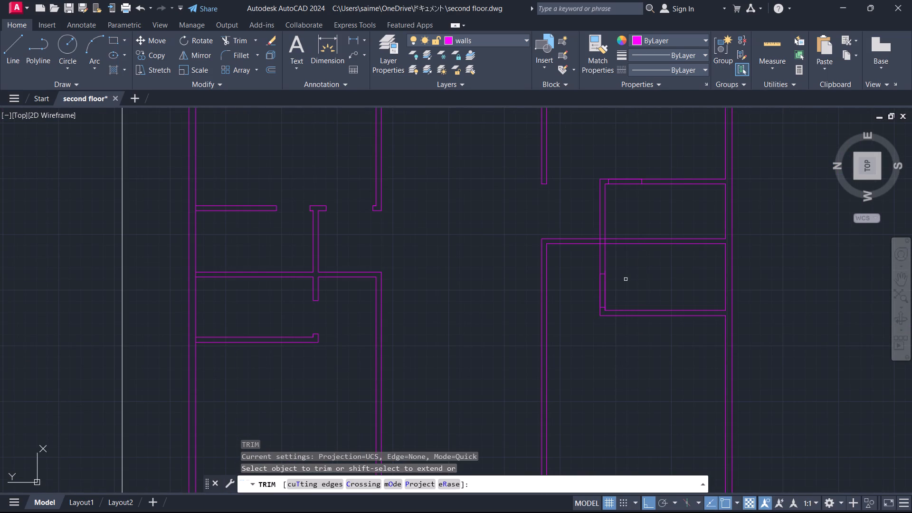
click(622, 281)
click(592, 287)
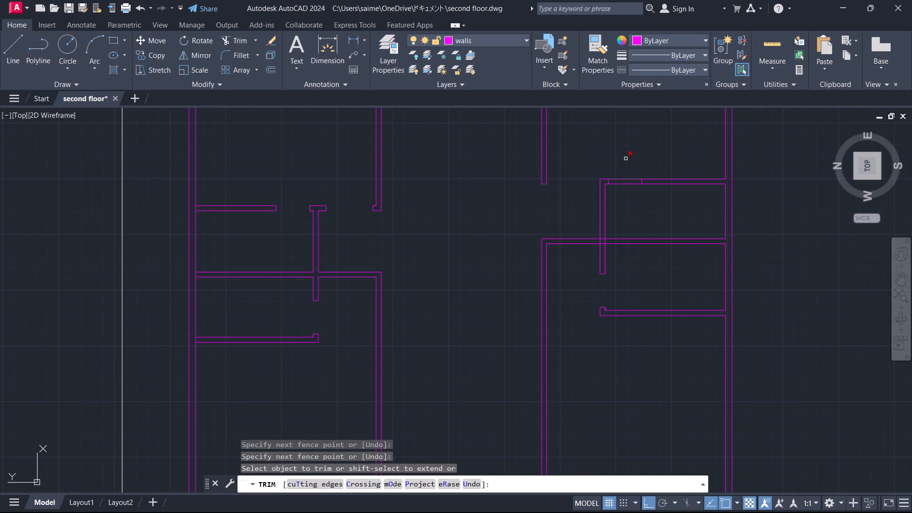
drag(626, 159, 623, 172)
click(620, 202)
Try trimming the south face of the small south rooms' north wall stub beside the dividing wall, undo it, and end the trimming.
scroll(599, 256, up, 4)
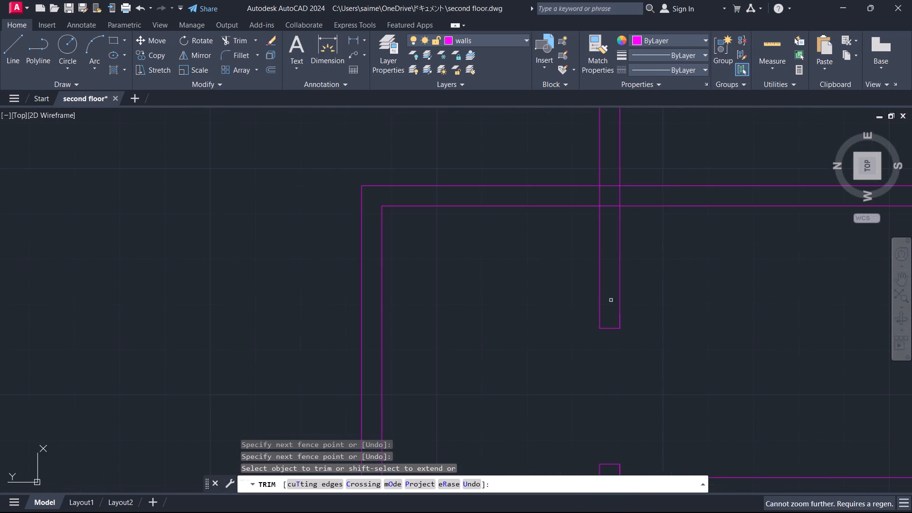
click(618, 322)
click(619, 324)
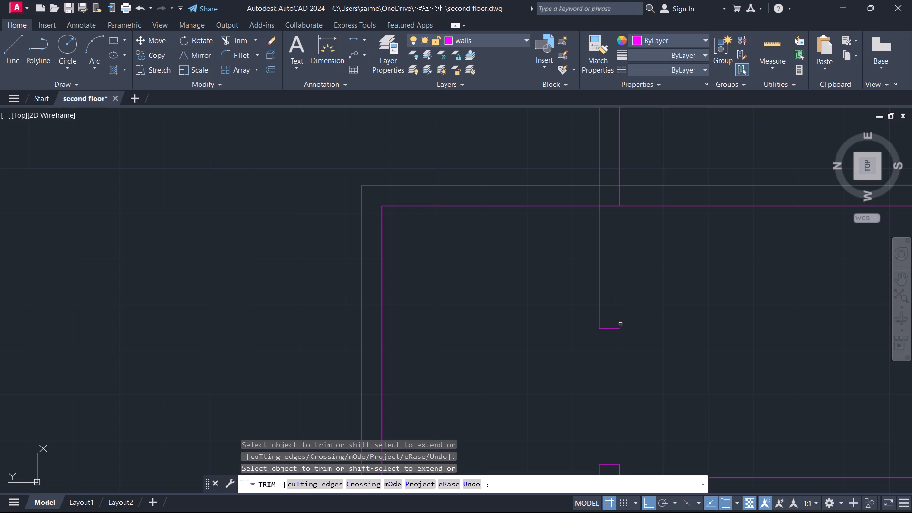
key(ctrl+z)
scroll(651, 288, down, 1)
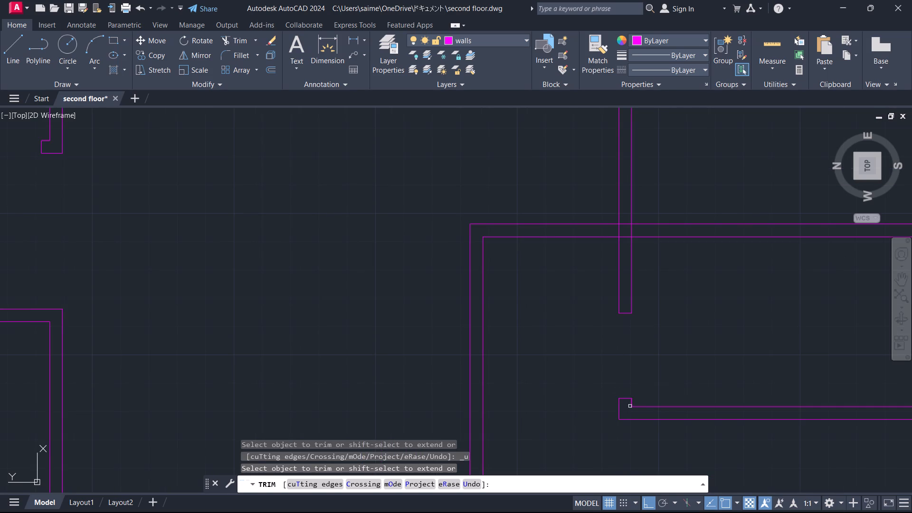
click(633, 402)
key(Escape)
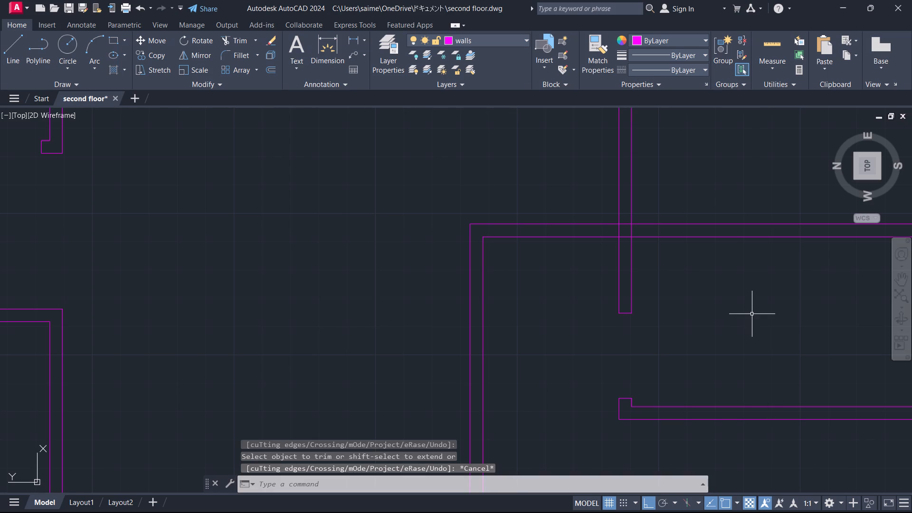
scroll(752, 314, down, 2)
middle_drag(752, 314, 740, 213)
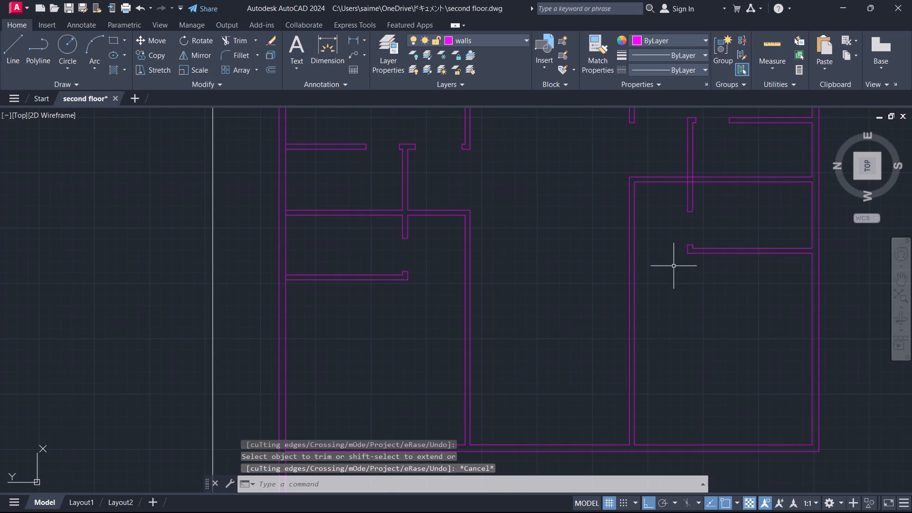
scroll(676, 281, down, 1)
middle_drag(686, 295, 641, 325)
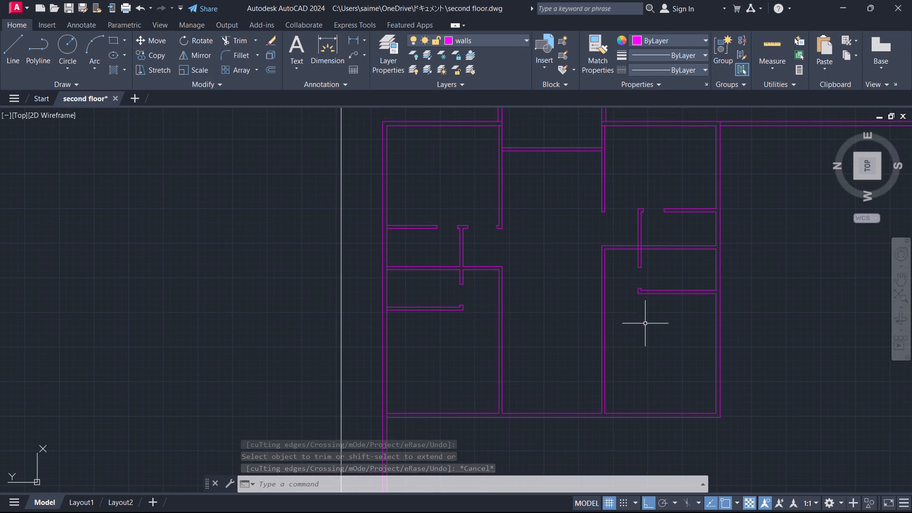
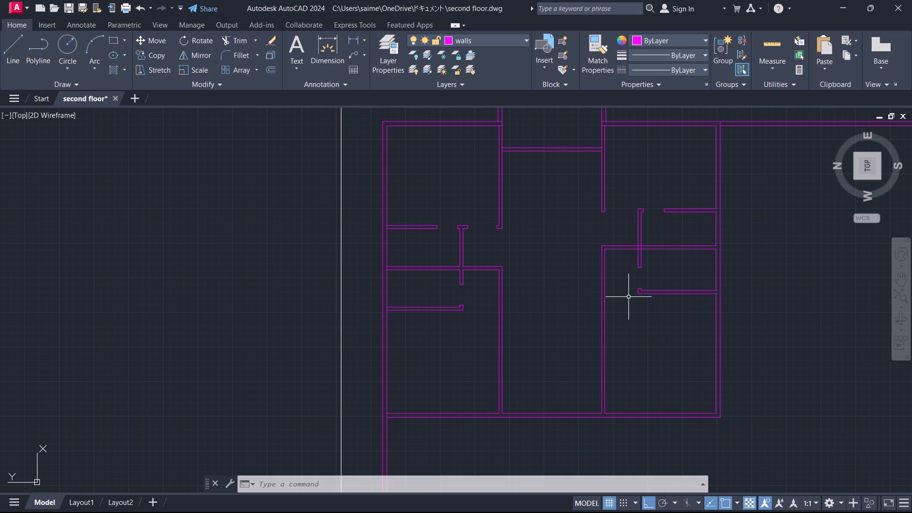
Draw jamb lines for a 3'6" door opening in the large northwest room's south wall, starting just west of the small room's west wall.
key(l)
key(Return)
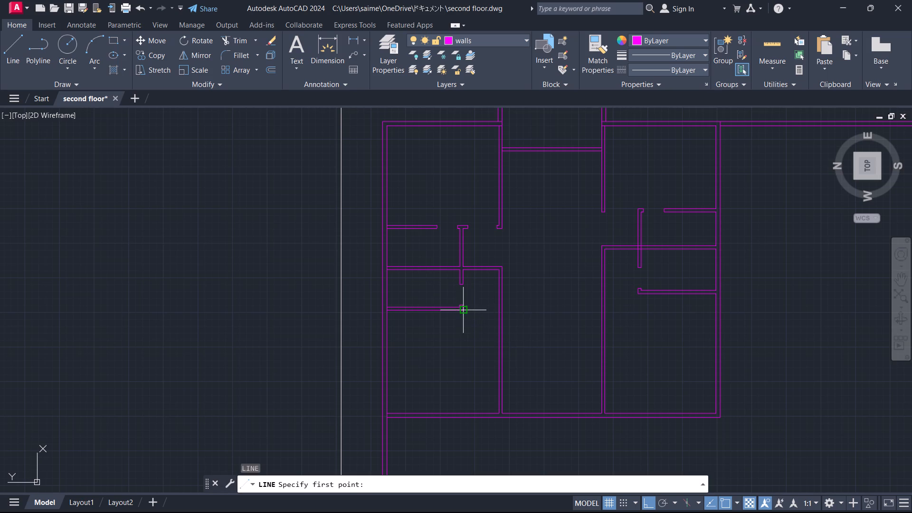
scroll(500, 310, up, 3)
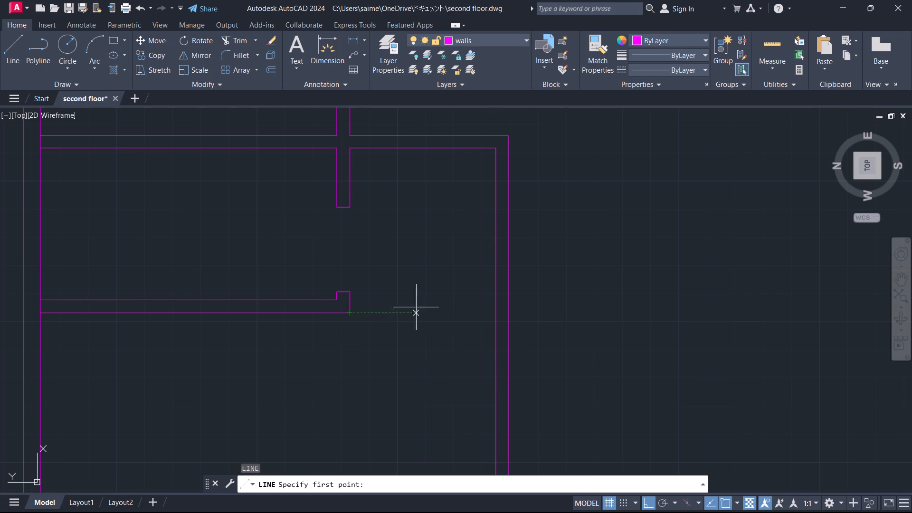
click(508, 368)
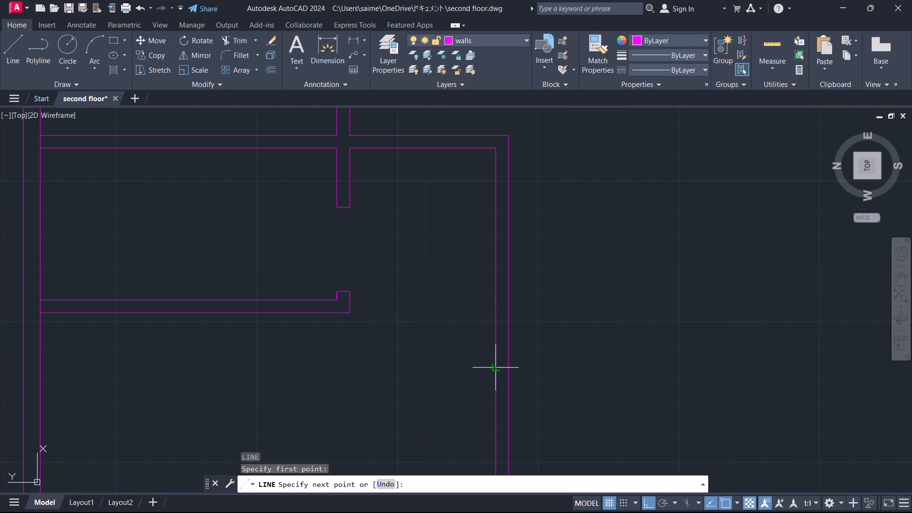
click(495, 368)
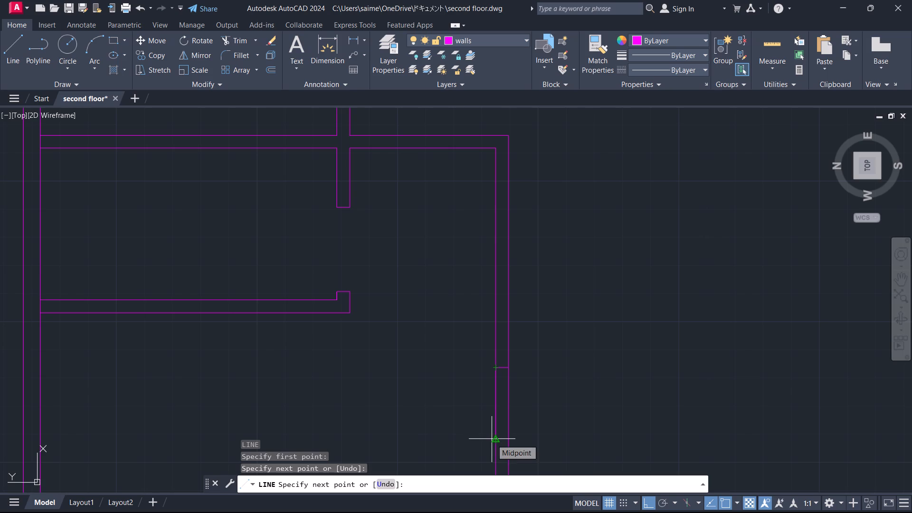
text(3'6)
key(shift+quotedbl)
key(Return)
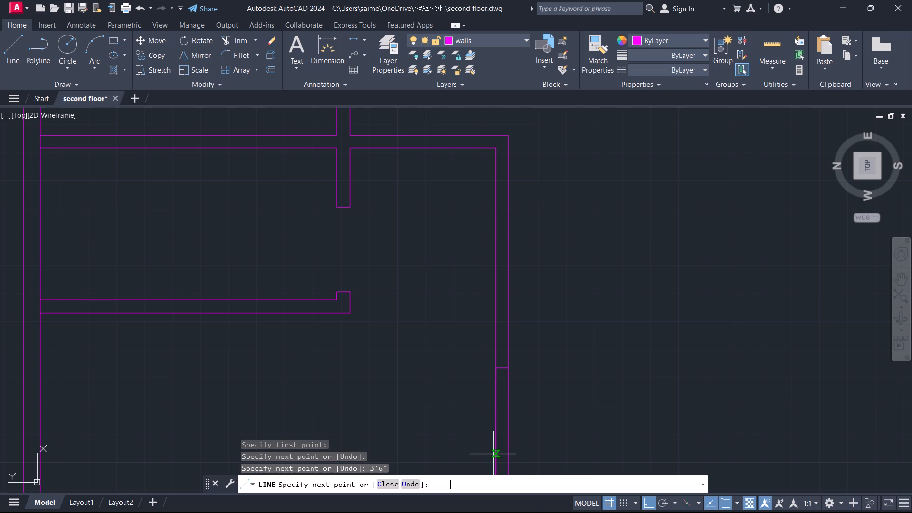
scroll(553, 429, down, 2)
middle_drag(554, 427, 554, 427)
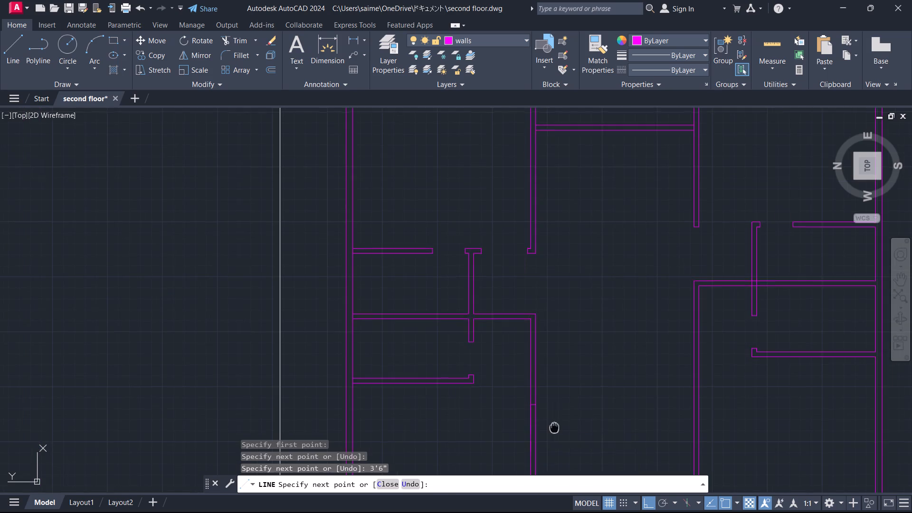
middle_drag(554, 427, 572, 184)
click(558, 208)
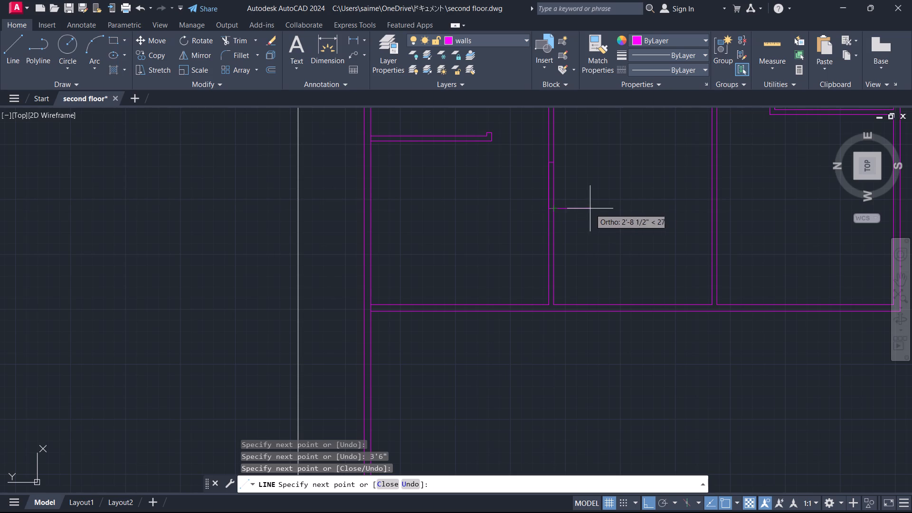
key(Escape)
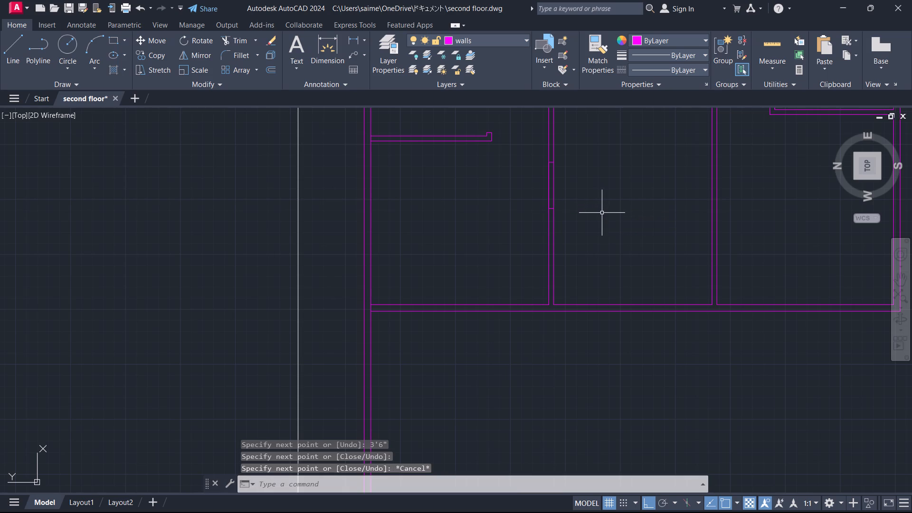
Draw jamb lines for a 3'6" door opening in the large southwest room's north wall, aligned with the opening across the hall.
key(l)
key(Return)
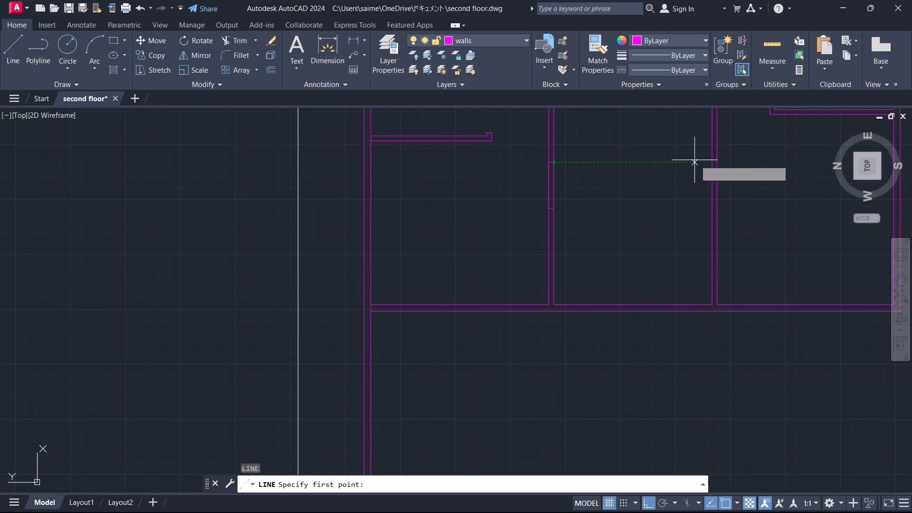
click(712, 162)
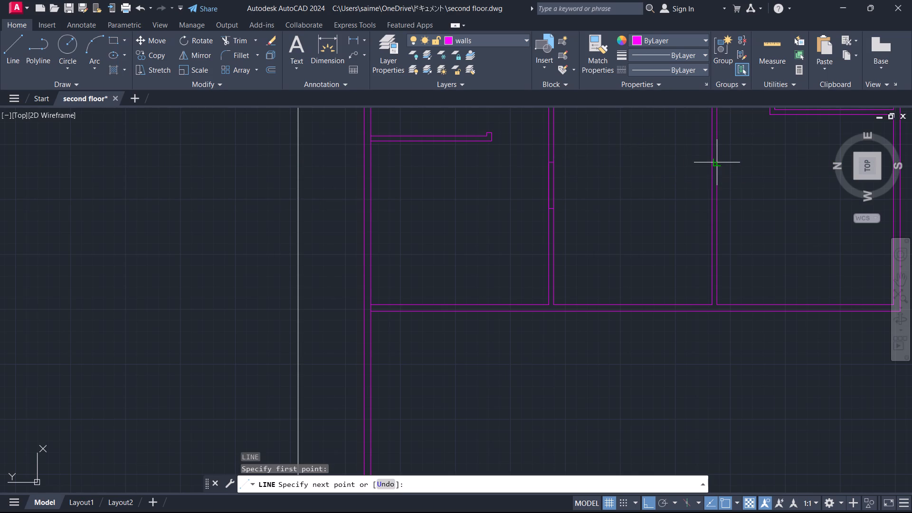
click(720, 162)
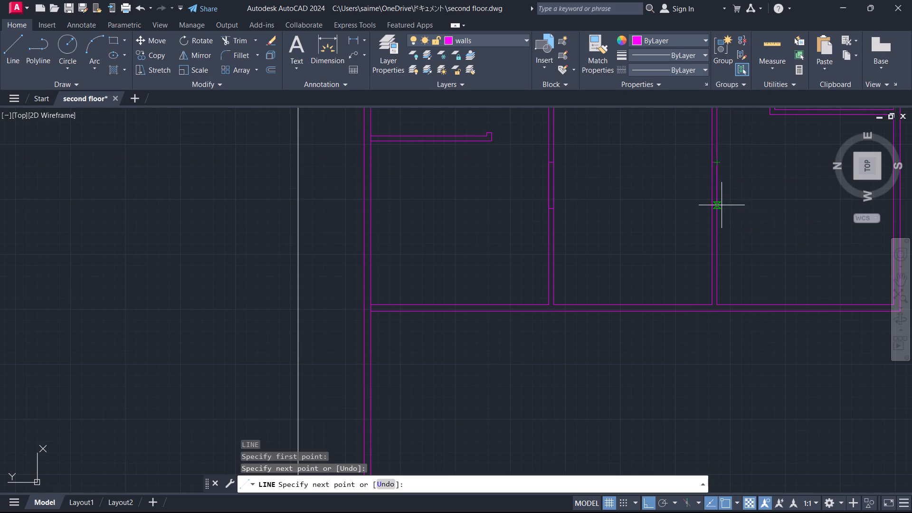
text(3'6")
key(Return)
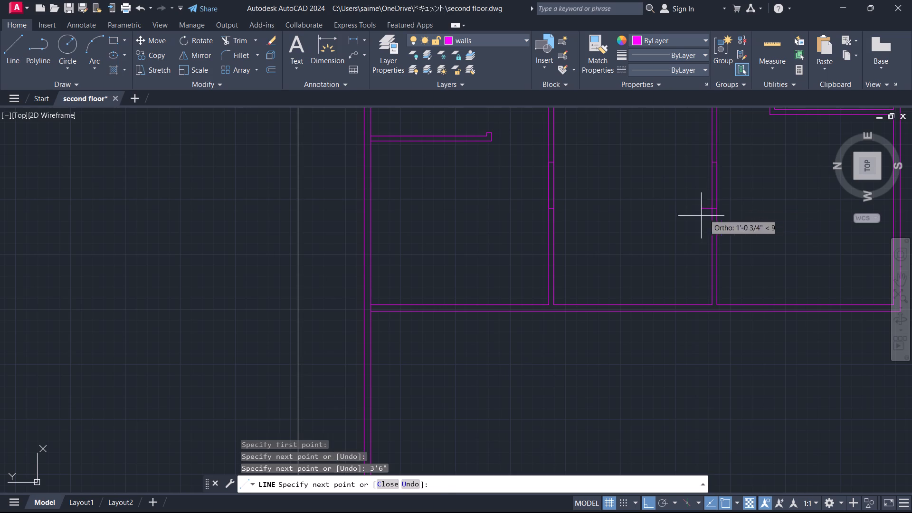
scroll(709, 211, up, 2)
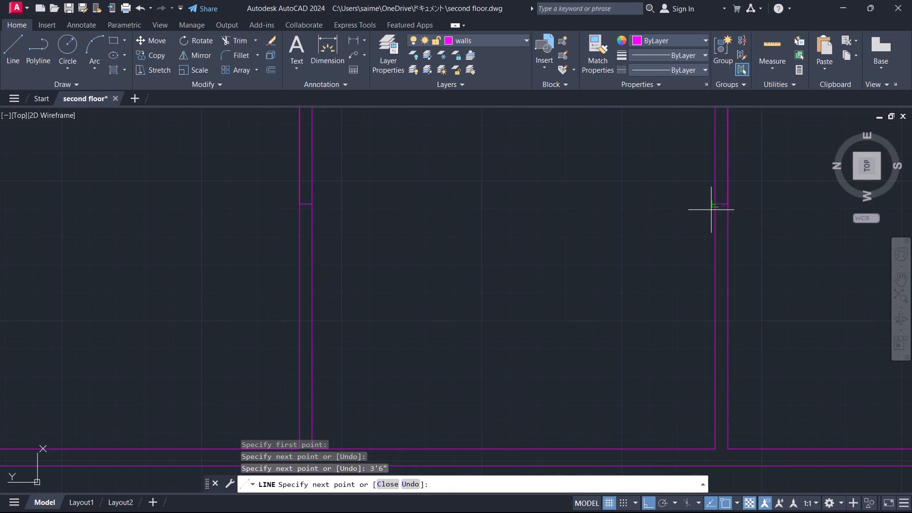
click(716, 202)
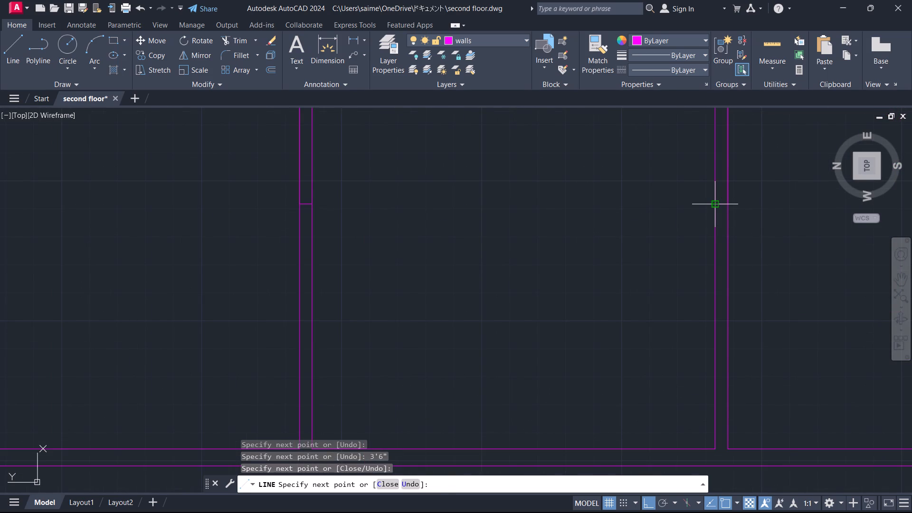
key(Escape)
Trim both wall faces at the two marked 3'6" door openings on either side of the hall.
text(tr)
key(Return)
click(746, 170)
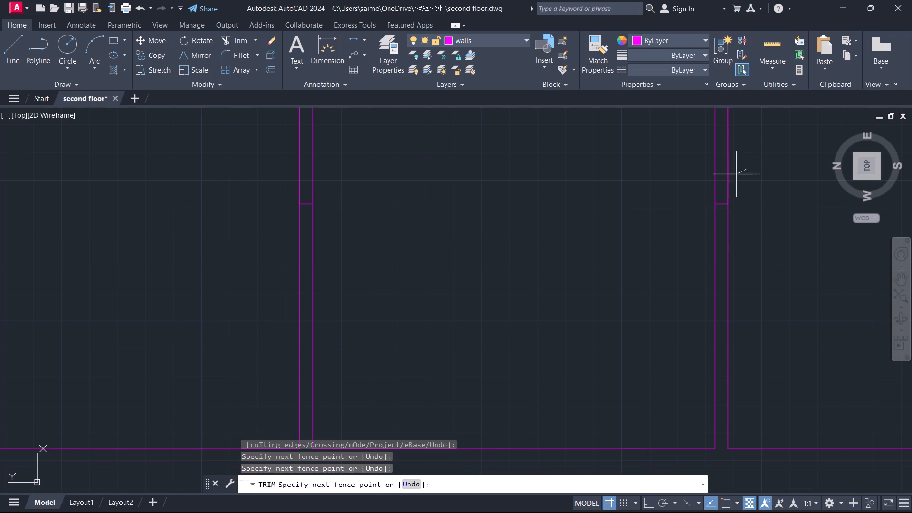
click(646, 189)
click(345, 167)
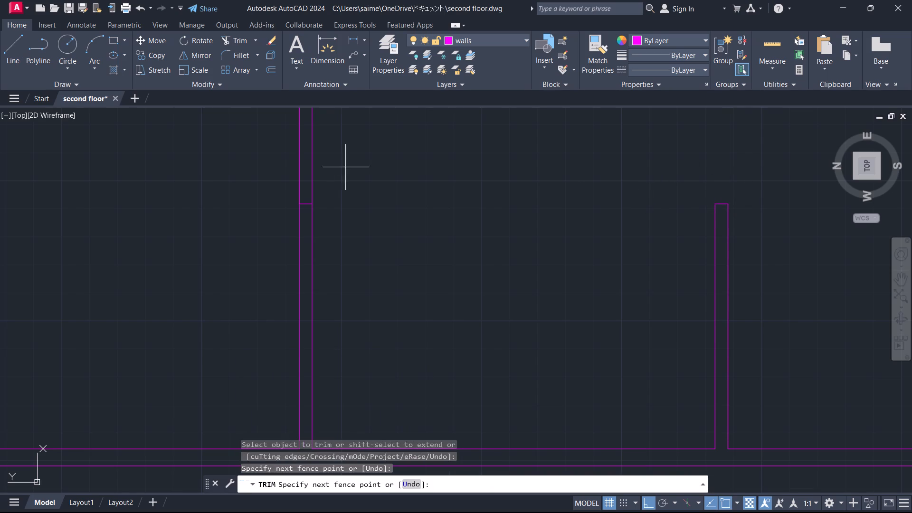
click(256, 178)
scroll(425, 197, down, 1)
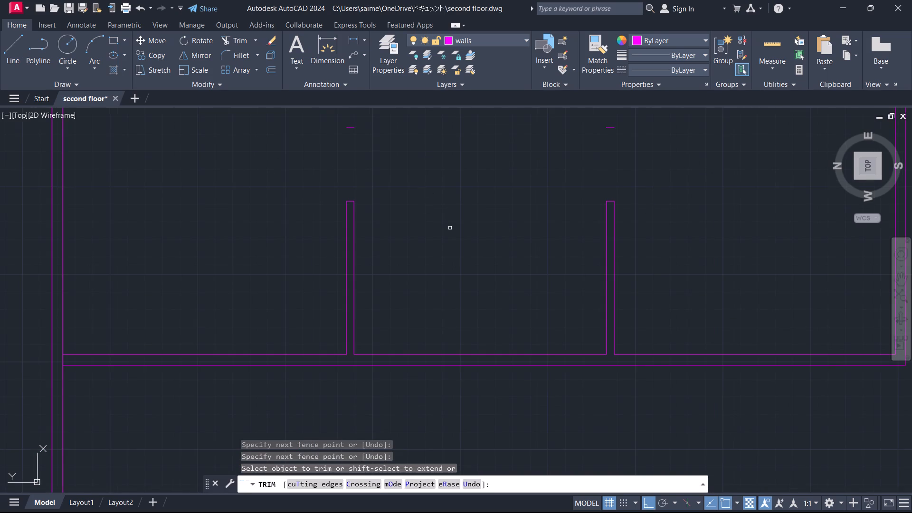
scroll(450, 228, down, 1)
middle_drag(448, 222, 465, 290)
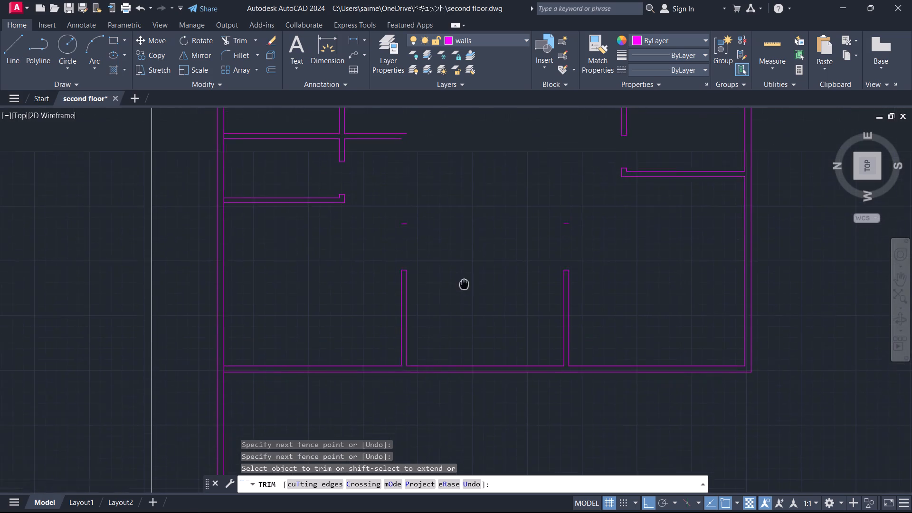
middle_drag(465, 290, 465, 323)
key(Escape)
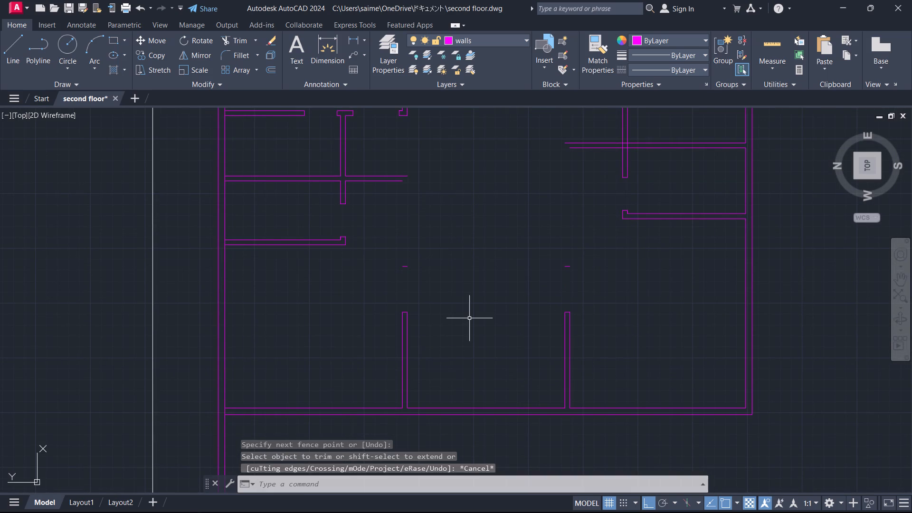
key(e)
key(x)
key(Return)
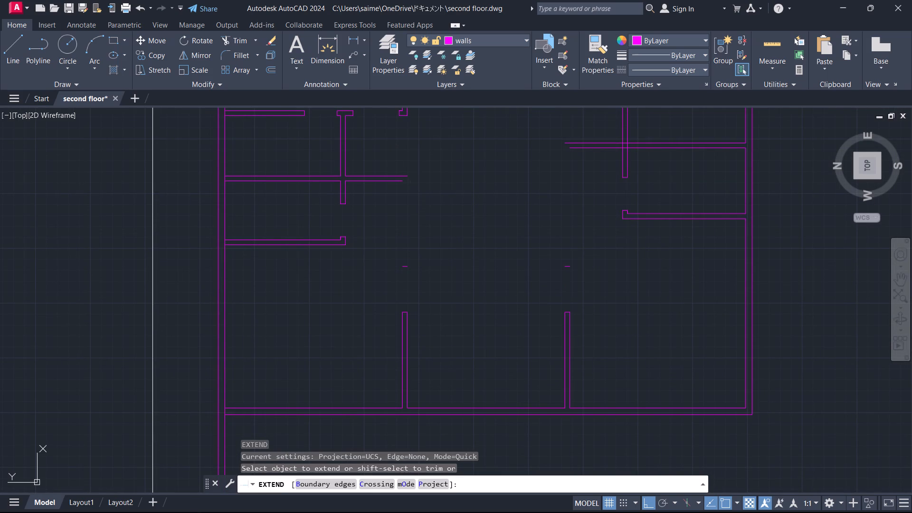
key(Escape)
Redraw both faces of the northwest room's south wall with lines from its east corner to the door opening's east jamb.
key(l)
key(Return)
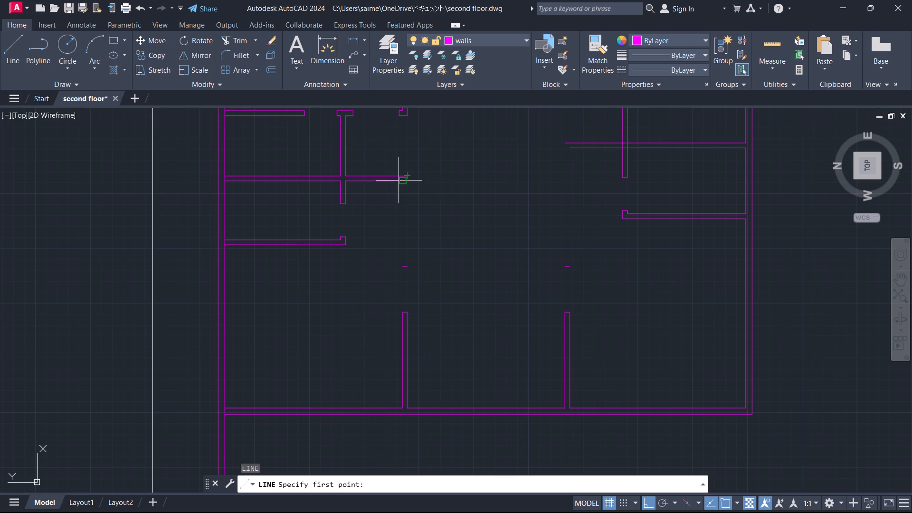
scroll(399, 181, up, 3)
click(424, 159)
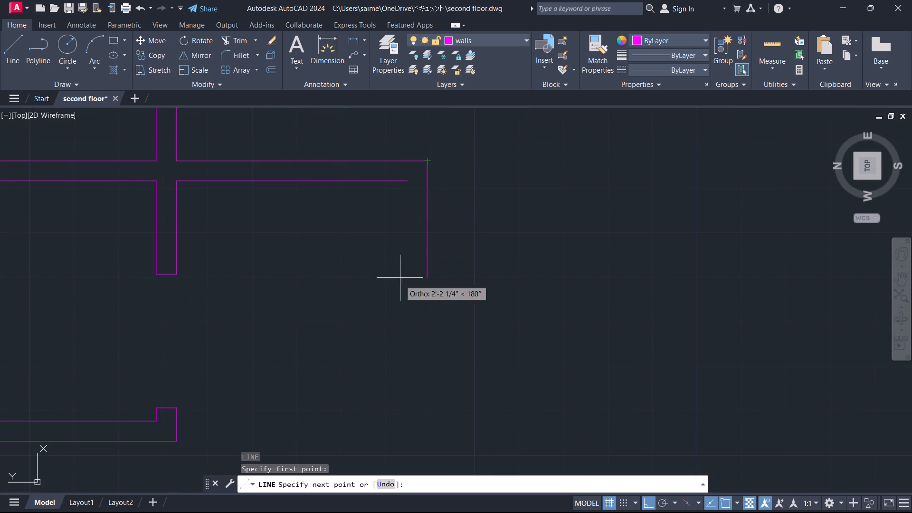
scroll(403, 307, down, 2)
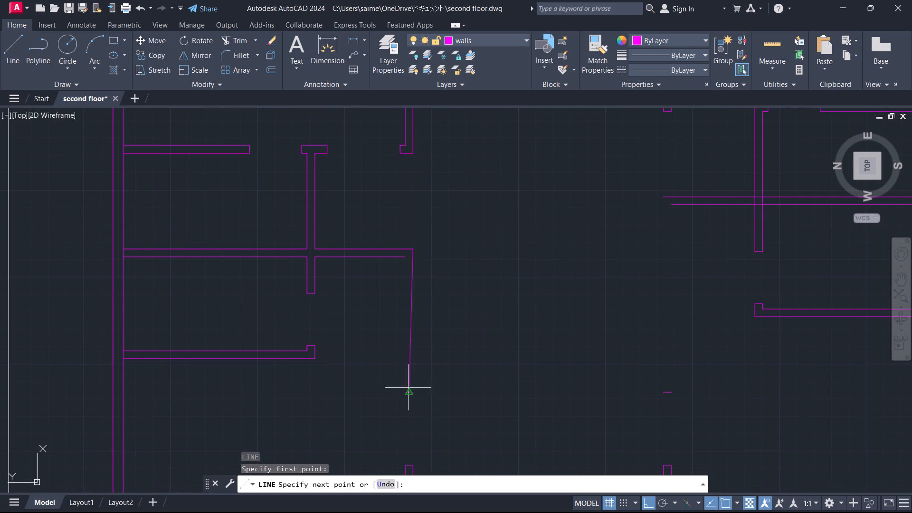
scroll(408, 391, up, 4)
click(417, 392)
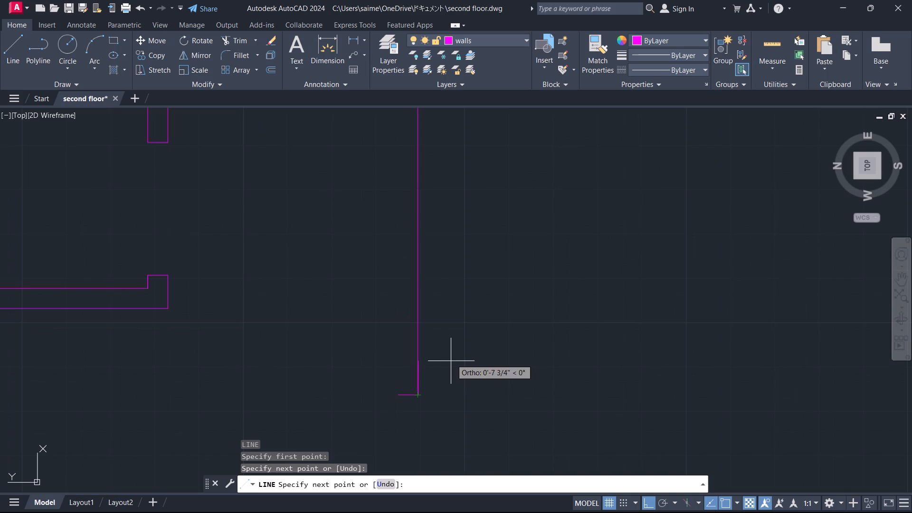
key(Escape)
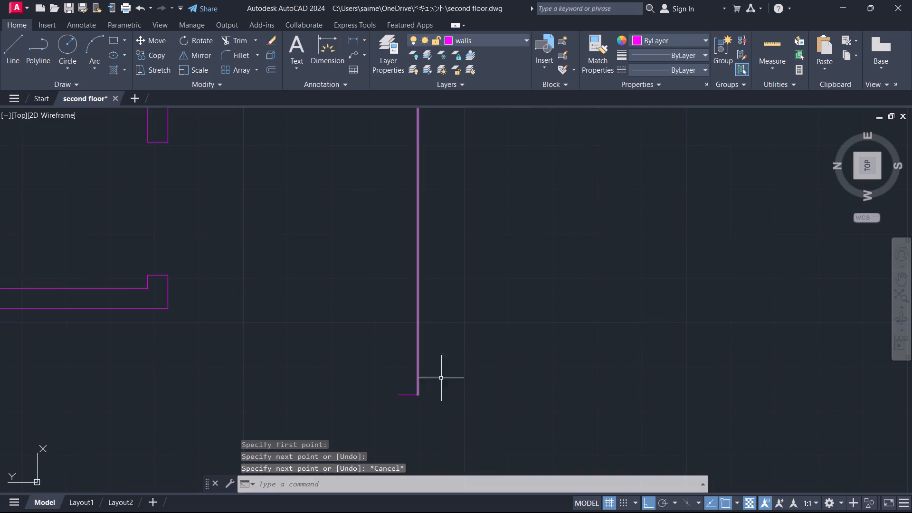
scroll(450, 373, down, 1)
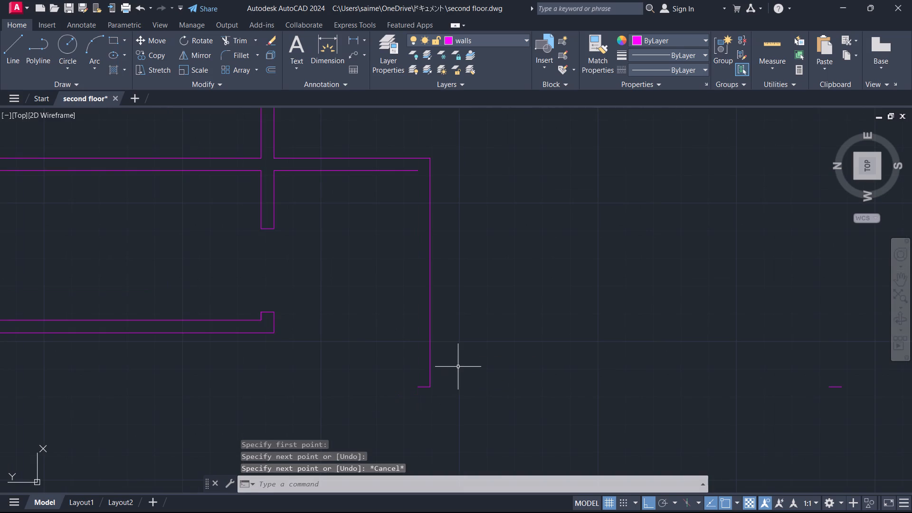
key(space)
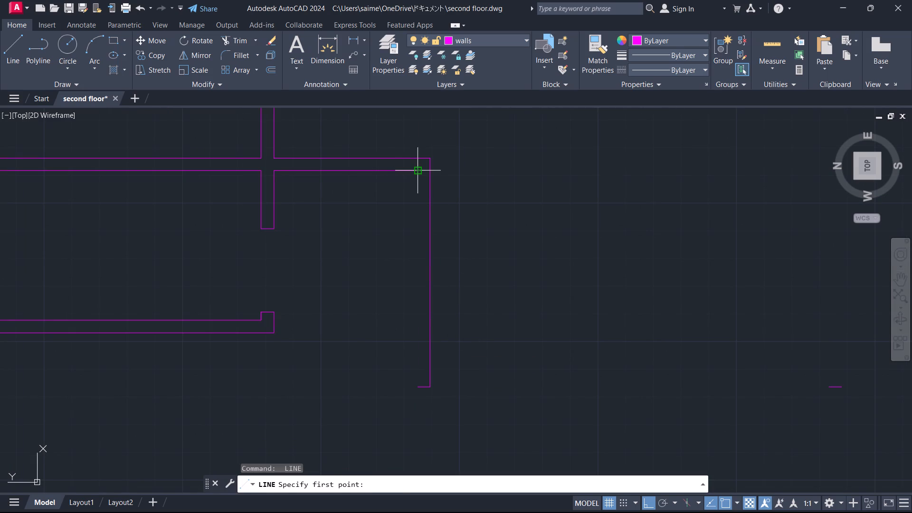
click(418, 170)
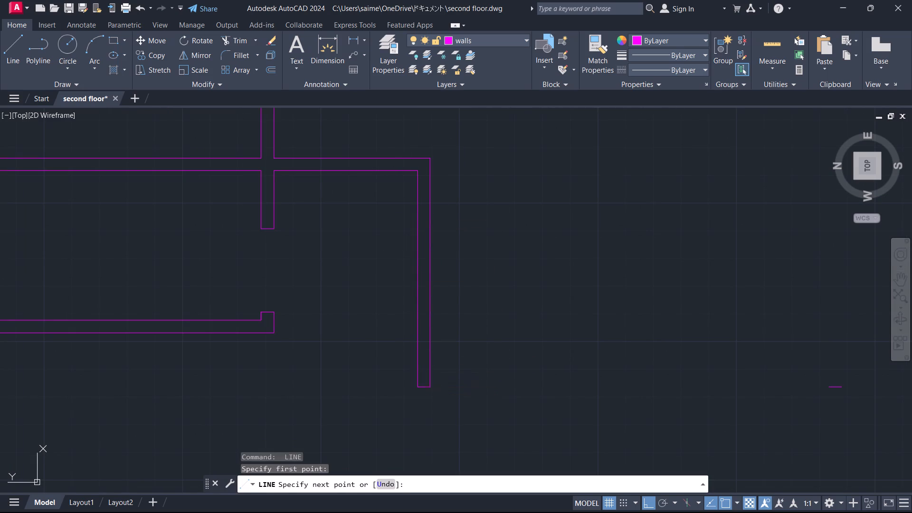
click(418, 390)
key(Escape)
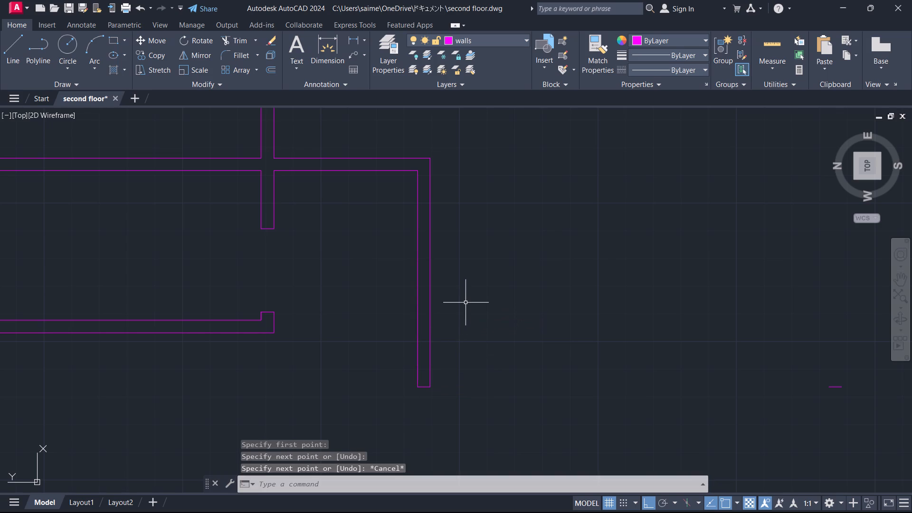
Redraw the inner face of the southwest room's north wall from the inner northeast corner to the opening's east jamb.
scroll(460, 302, down, 2)
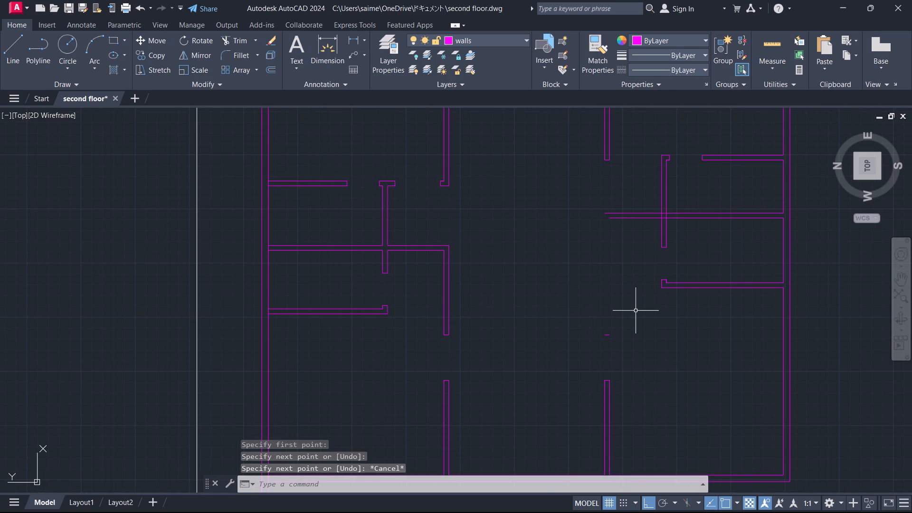
middle_drag(636, 311, 571, 301)
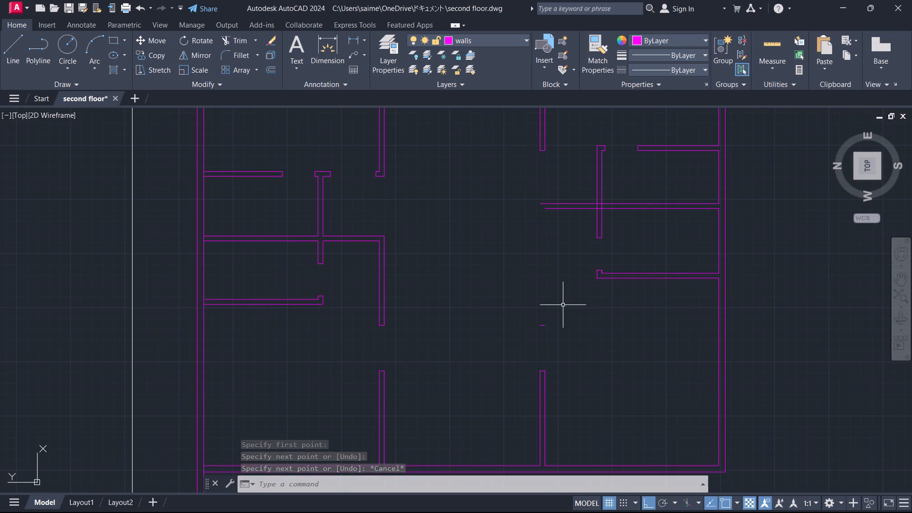
key(l)
key(Return)
click(545, 204)
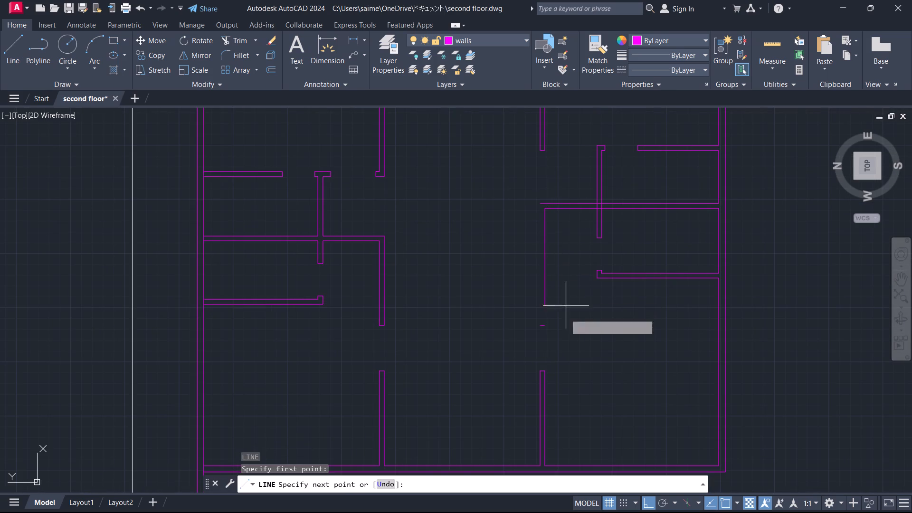
scroll(547, 316, up, 4)
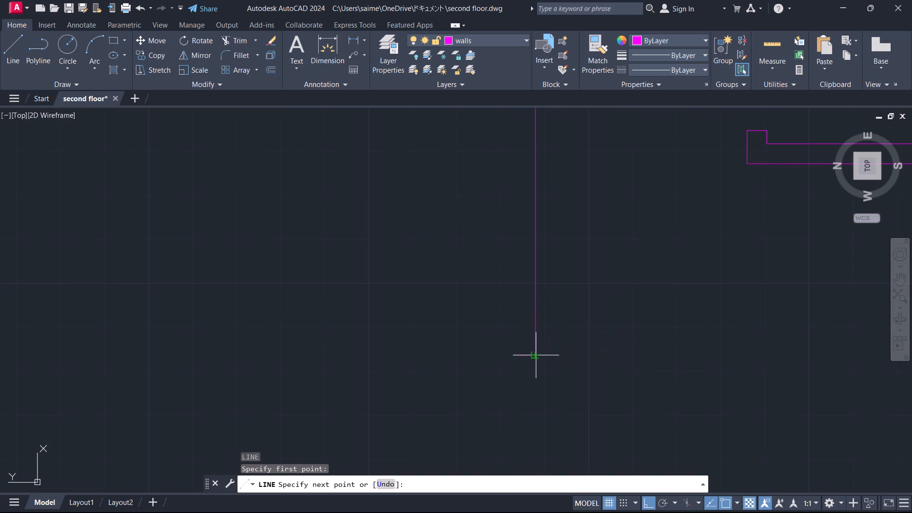
click(537, 353)
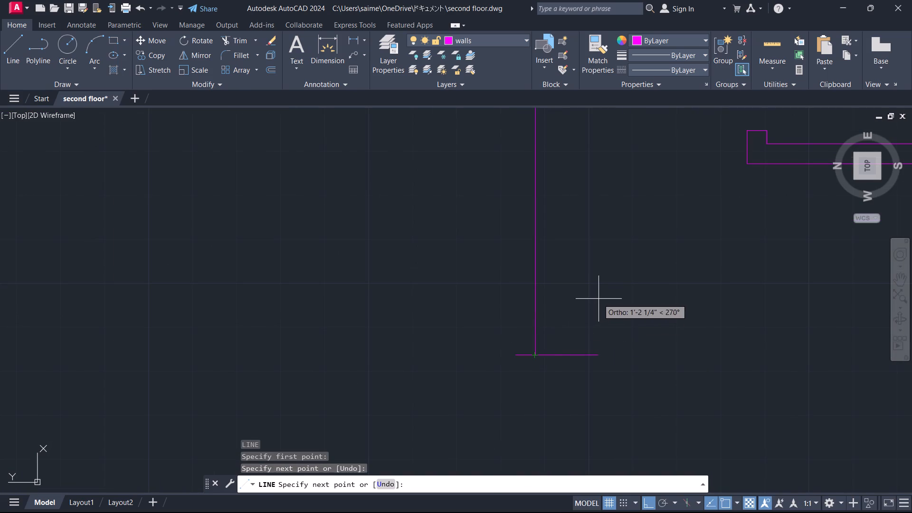
key(space)
scroll(604, 284, down, 2)
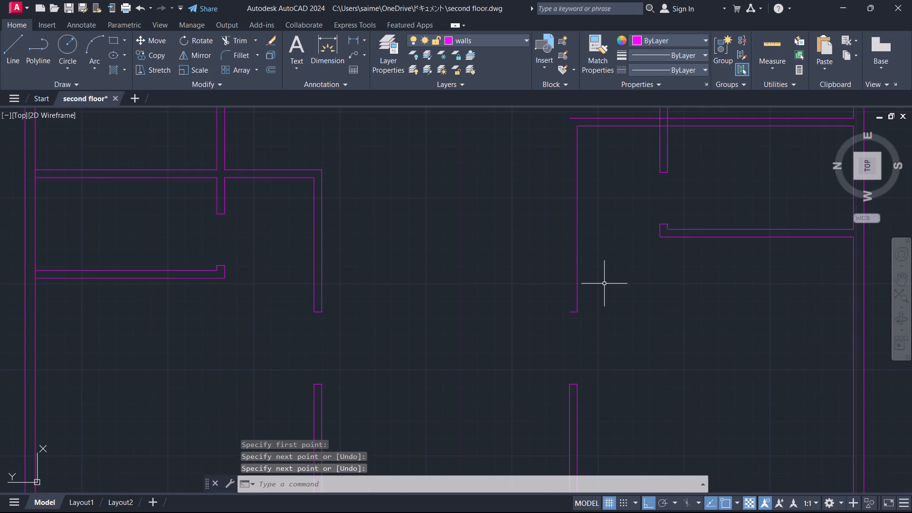
Redraw the outer face of the southwest room's north wall from the outer northeast corner to the opening's east jamb.
key(l)
key(Return)
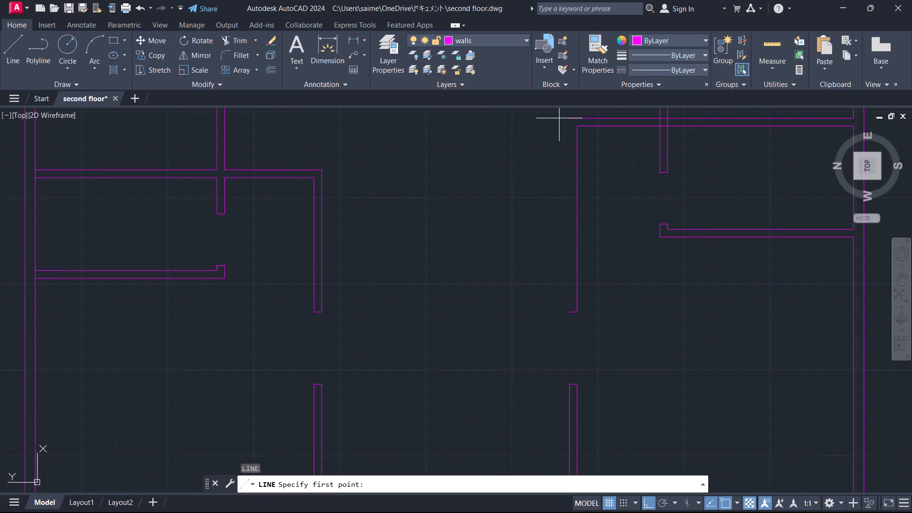
click(567, 121)
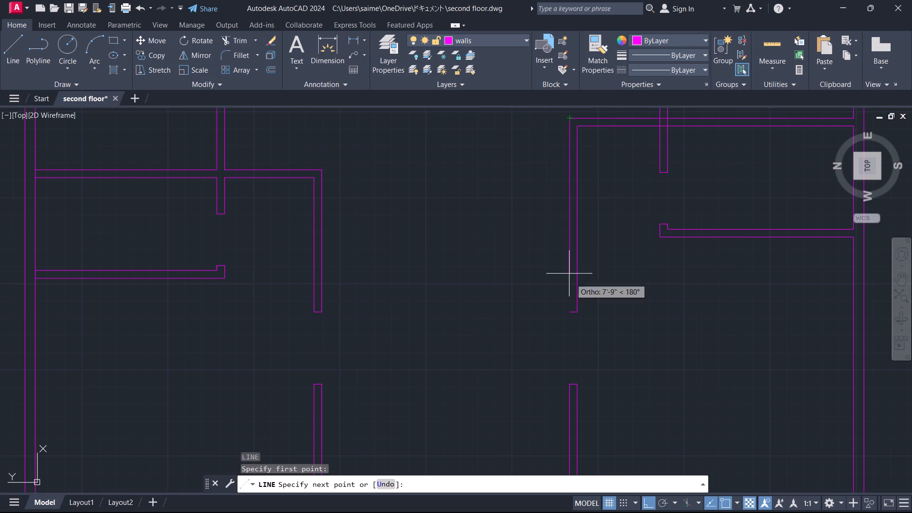
scroll(569, 304, up, 3)
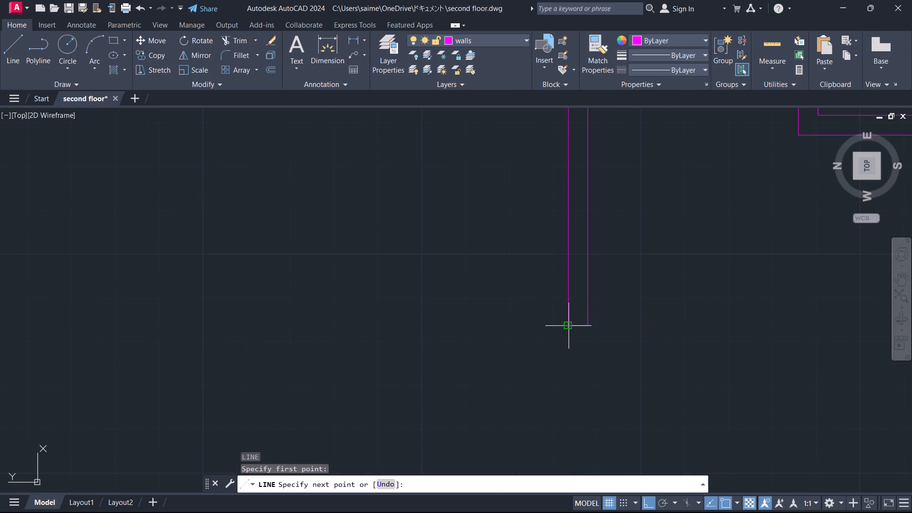
click(569, 325)
key(Escape)
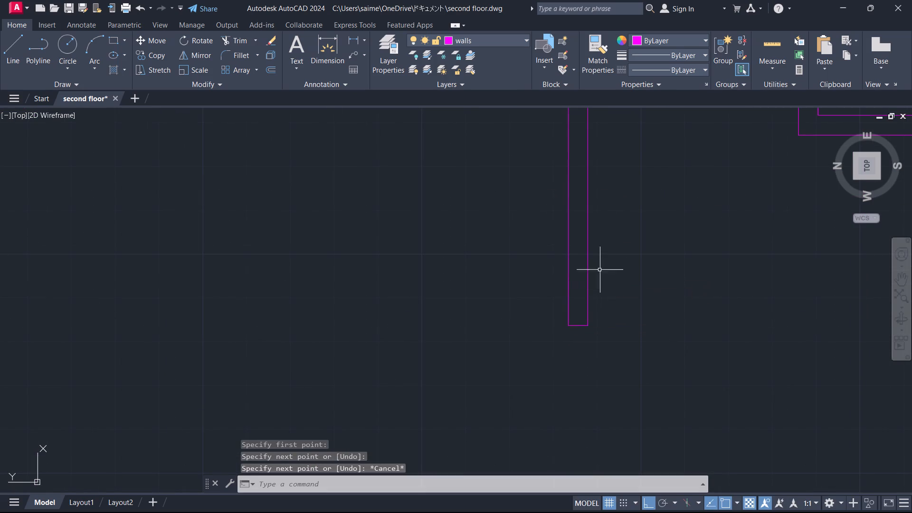
Draw jamb lines for a 4' door opening in the hall's west wall, starting 3" from the hall's north wall face.
scroll(599, 266, down, 2)
scroll(634, 238, down, 2)
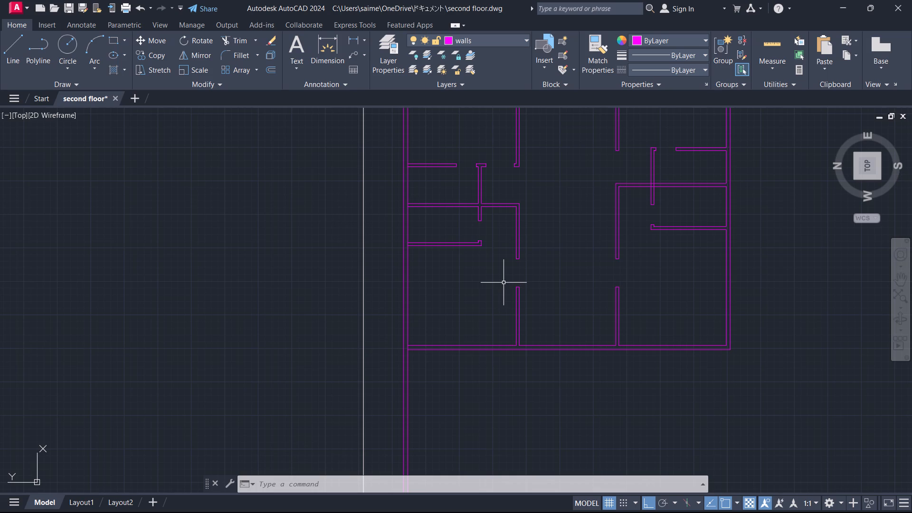
key(Escape)
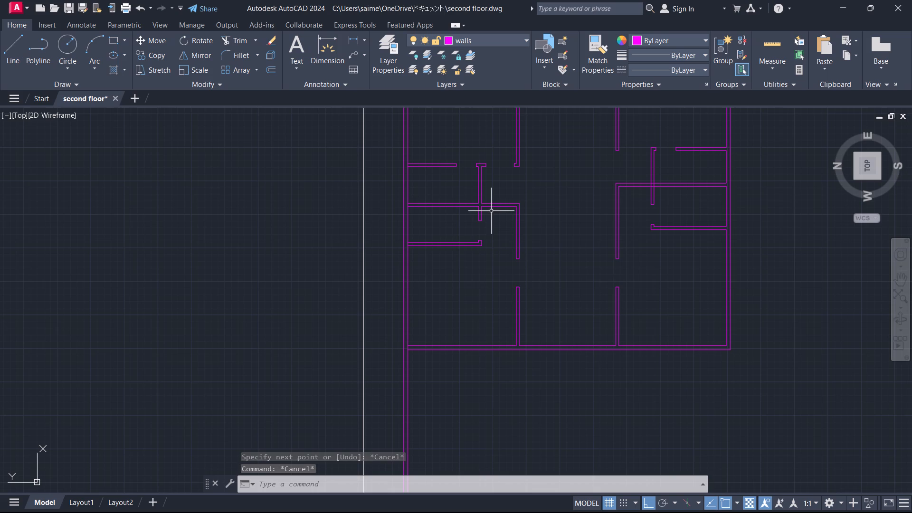
scroll(541, 268, down, 1)
middle_drag(541, 268, 529, 244)
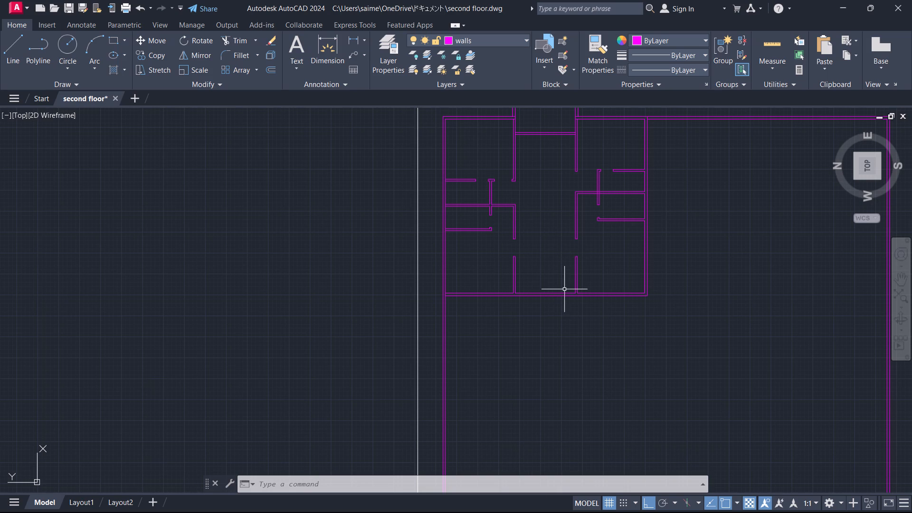
middle_drag(570, 293, 520, 307)
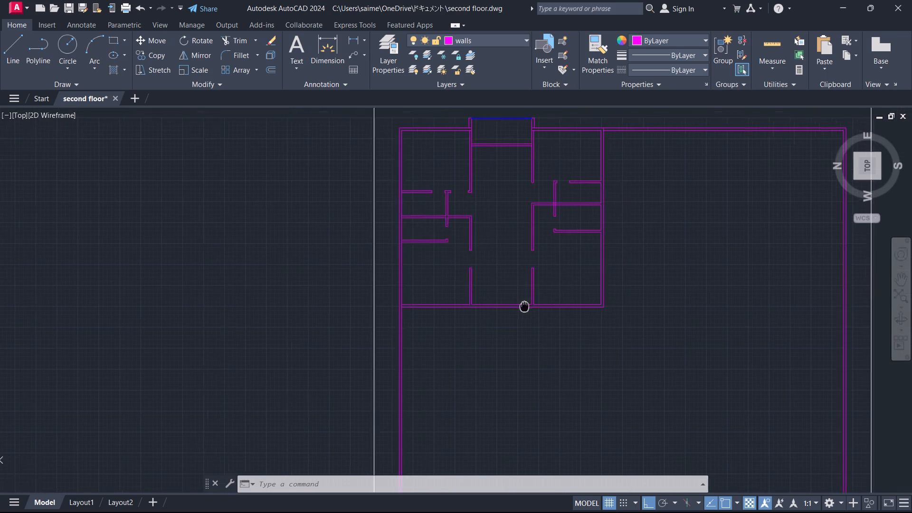
middle_drag(520, 307, 517, 308)
scroll(497, 316, up, 3)
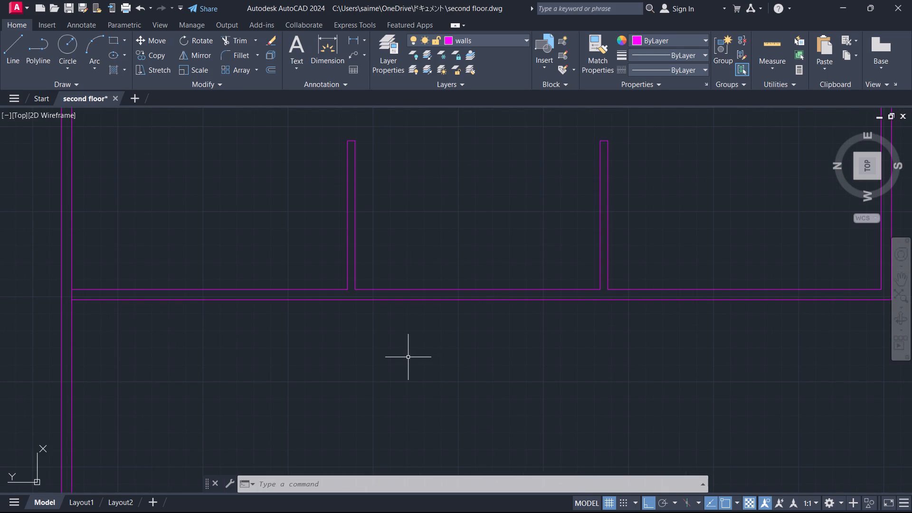
key(l)
key(Return)
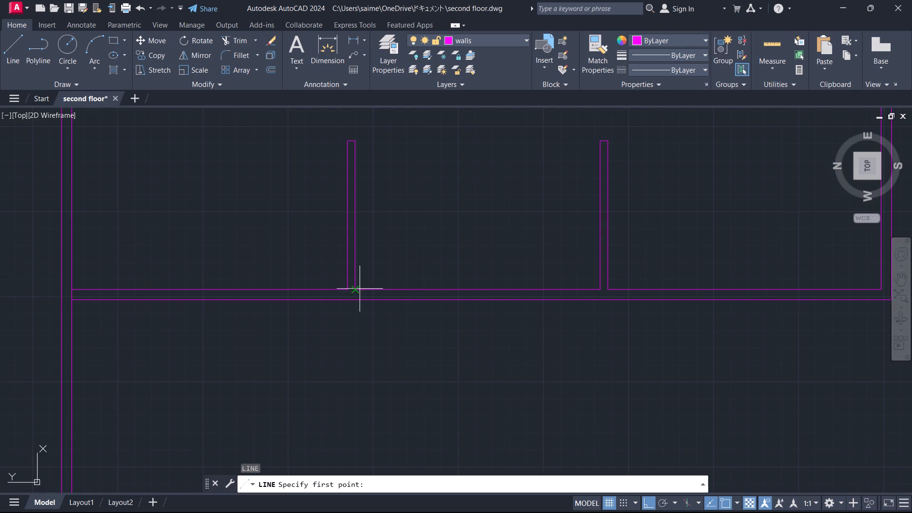
click(359, 287)
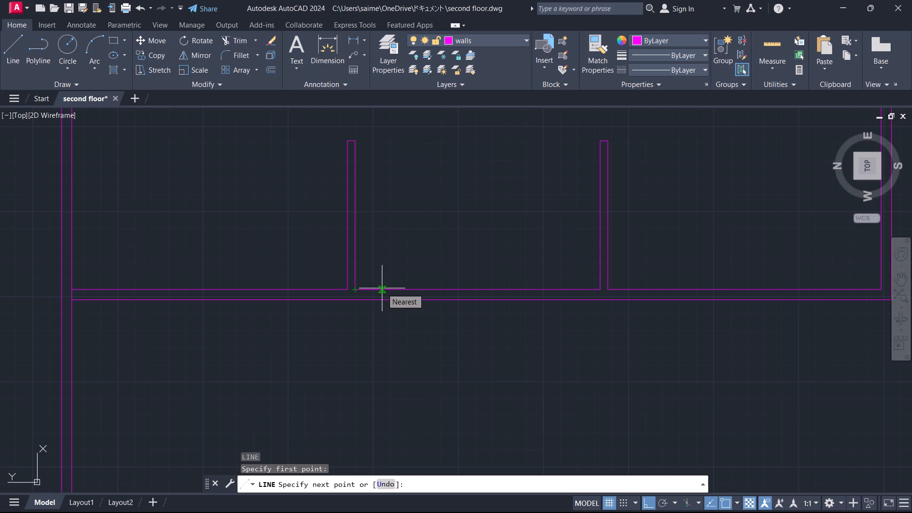
key(3)
key(Return)
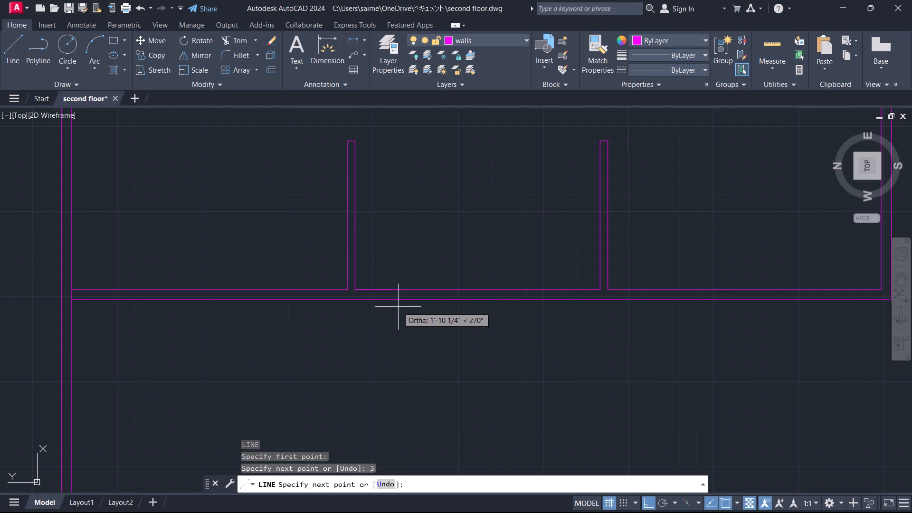
scroll(398, 307, up, 1)
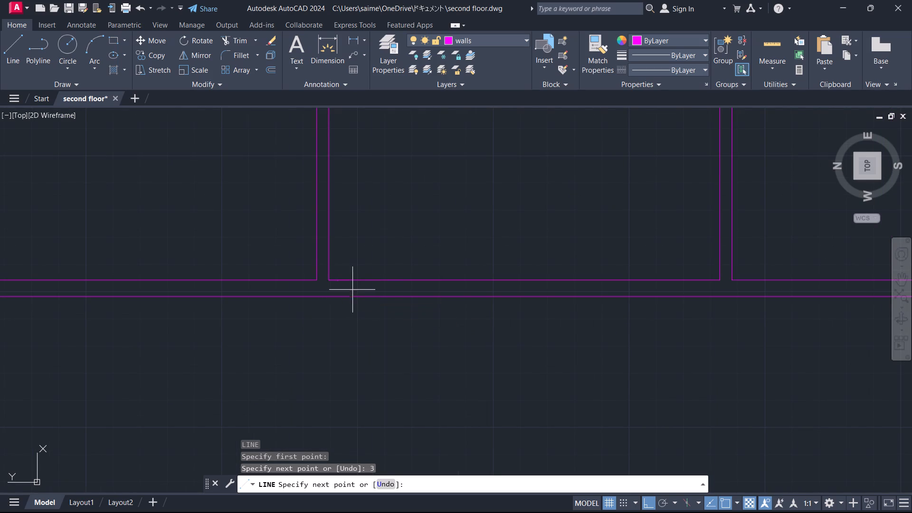
click(336, 299)
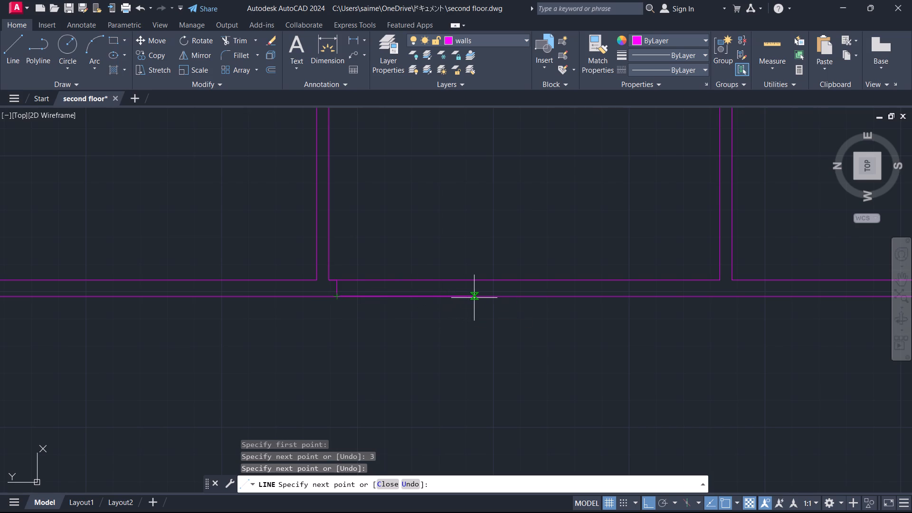
text(4')
key(Return)
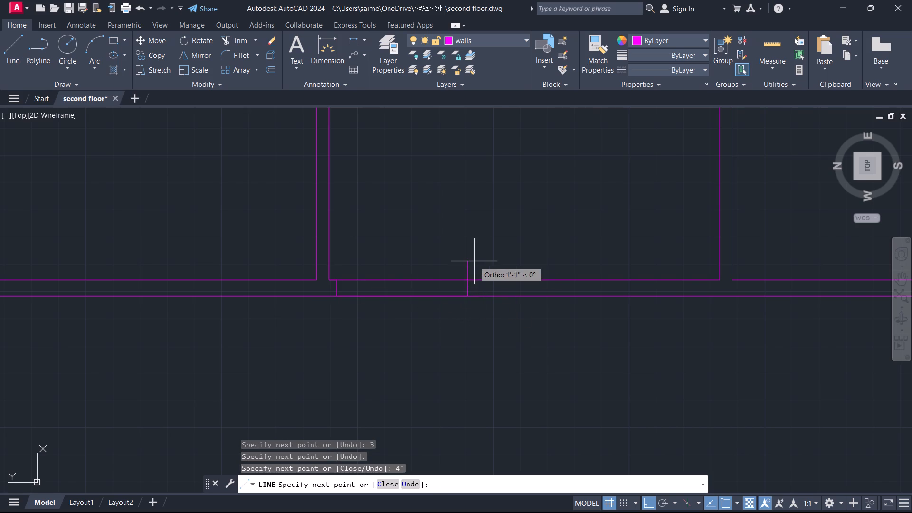
click(470, 278)
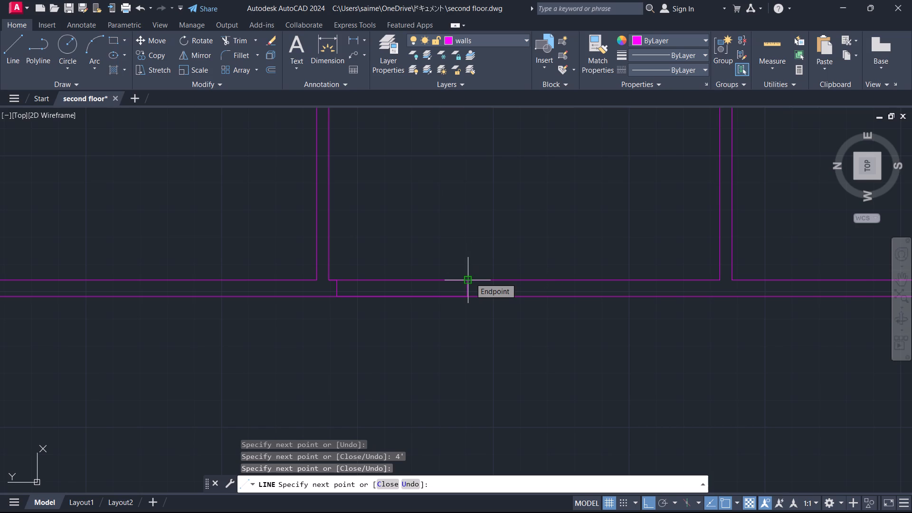
key(Escape)
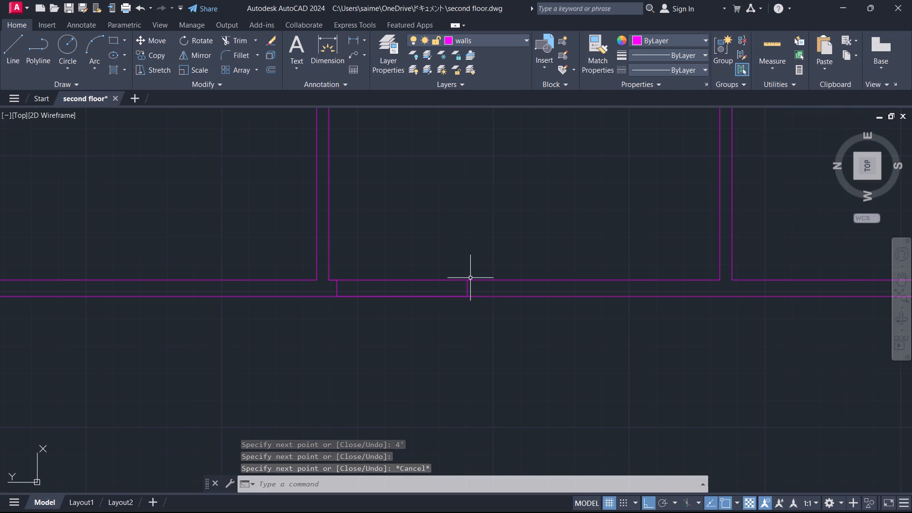
Trim both wall faces between the jambs of the 4' opening in the hall's west wall.
text(tr)
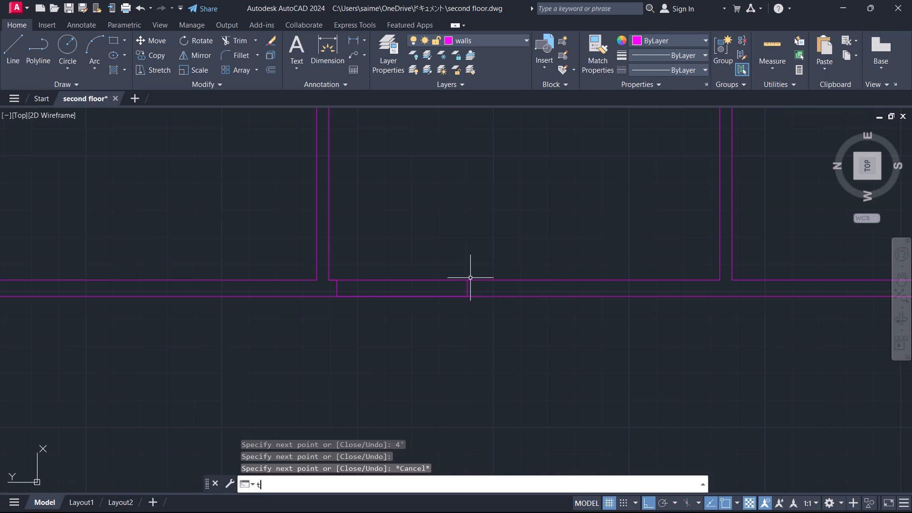
key(Return)
click(424, 269)
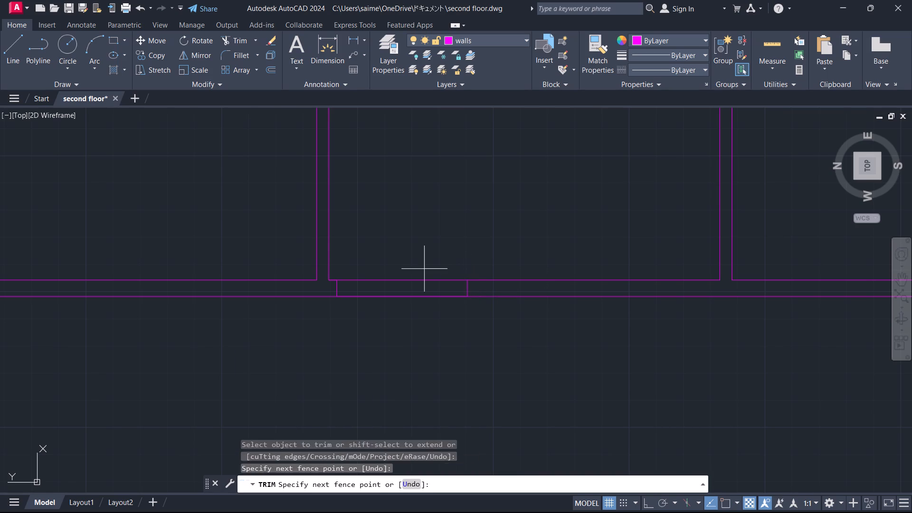
click(415, 351)
scroll(448, 245, down, 2)
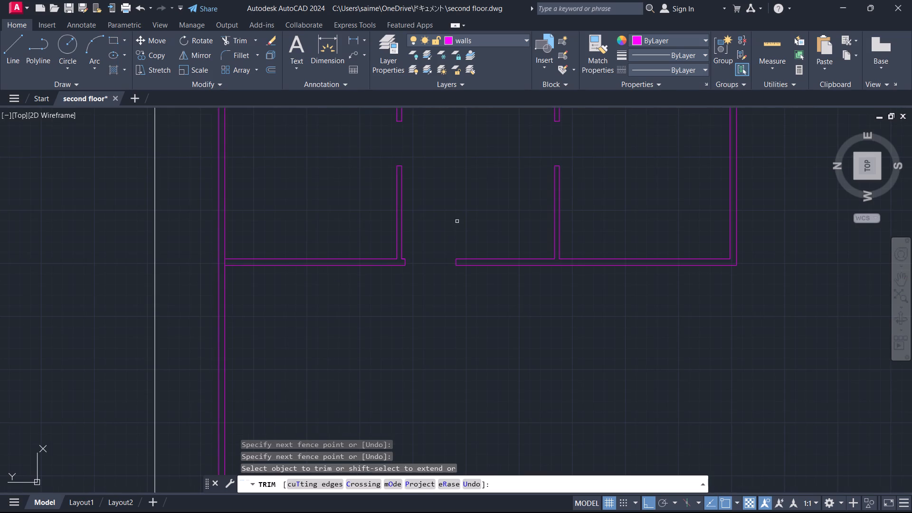
middle_drag(457, 221, 429, 335)
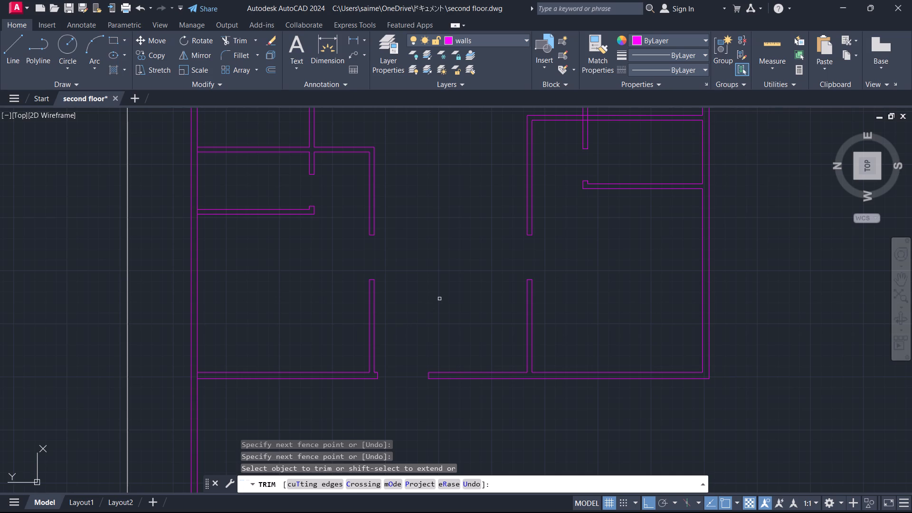
middle_drag(465, 272, 409, 346)
scroll(465, 272, down, 1)
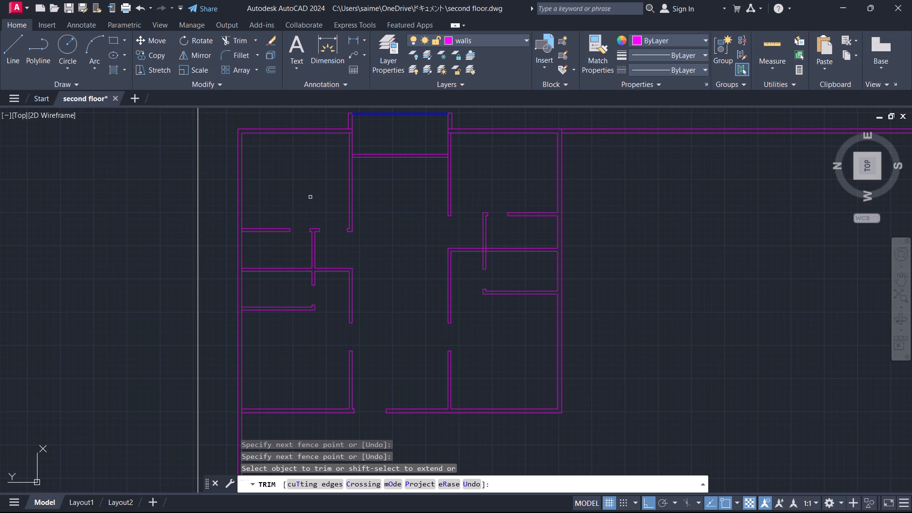
key(Escape)
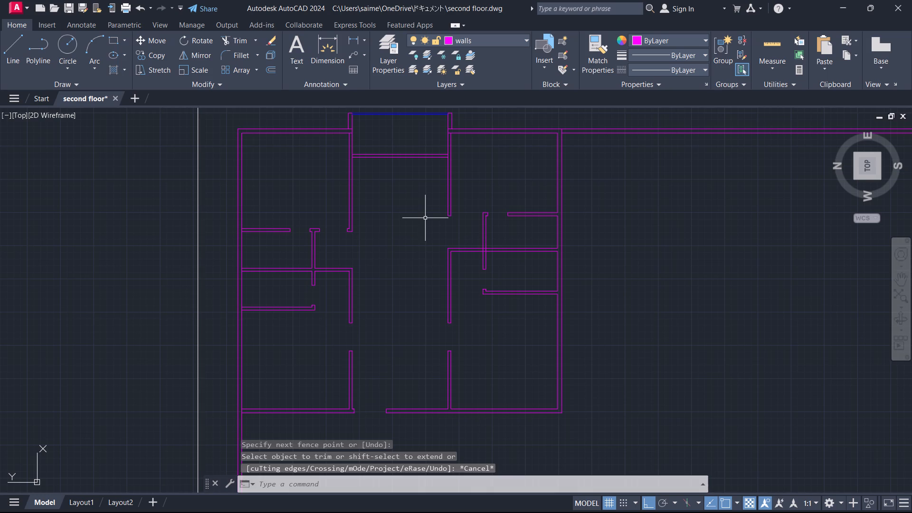
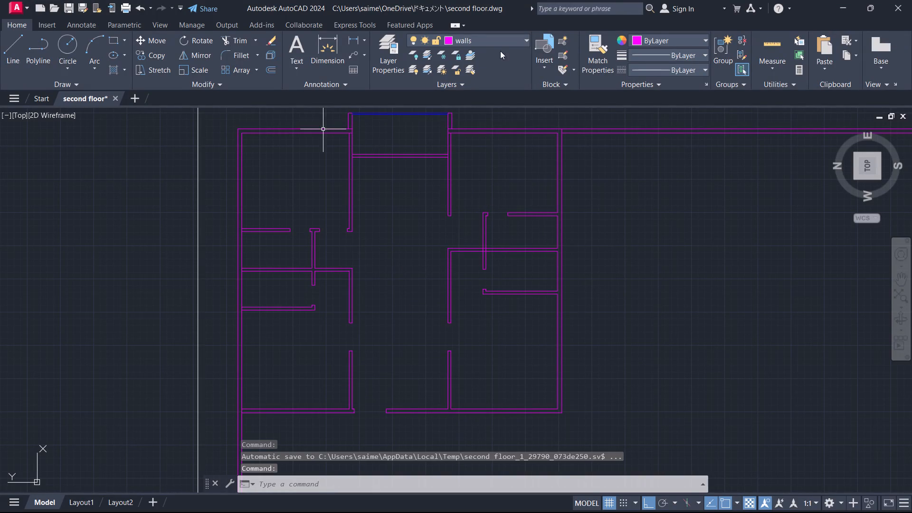
Create a new layer named "doors" with index color 20 and make it the current layer.
double_click(387, 41)
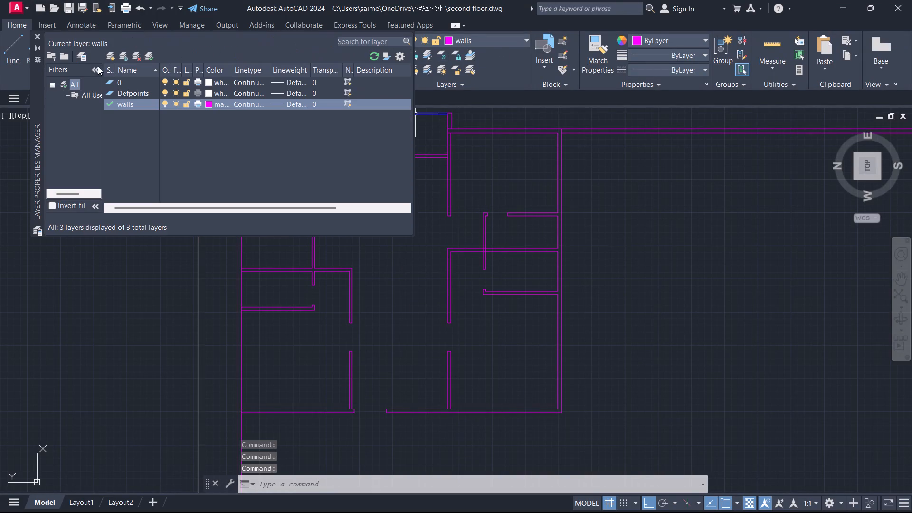
click(112, 55)
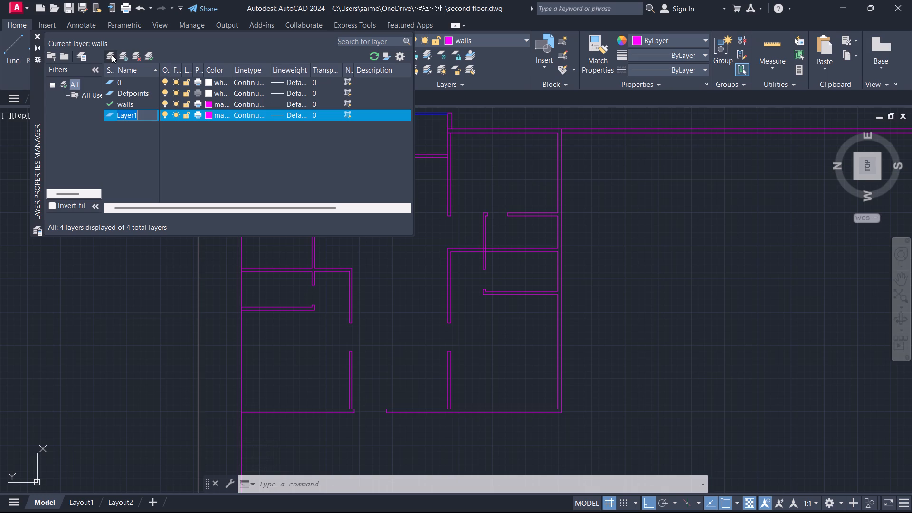
key(BackSpace)
text(doors)
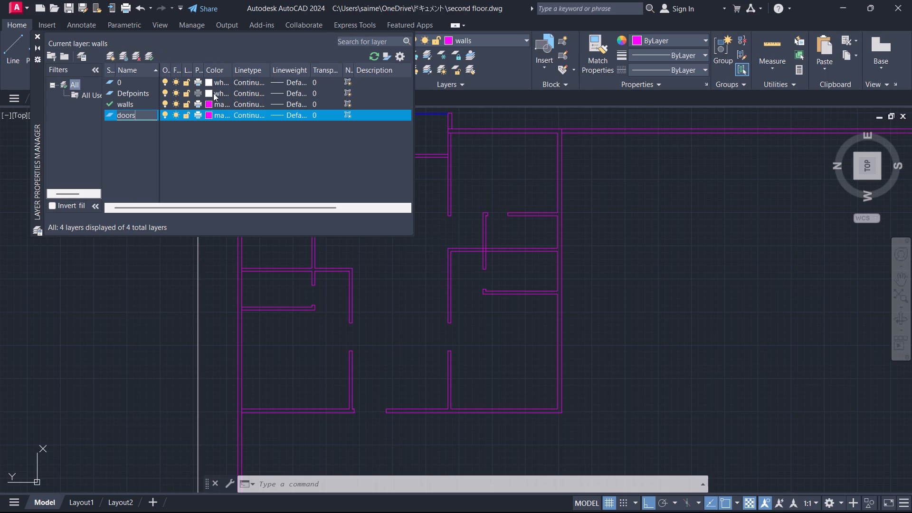
click(209, 110)
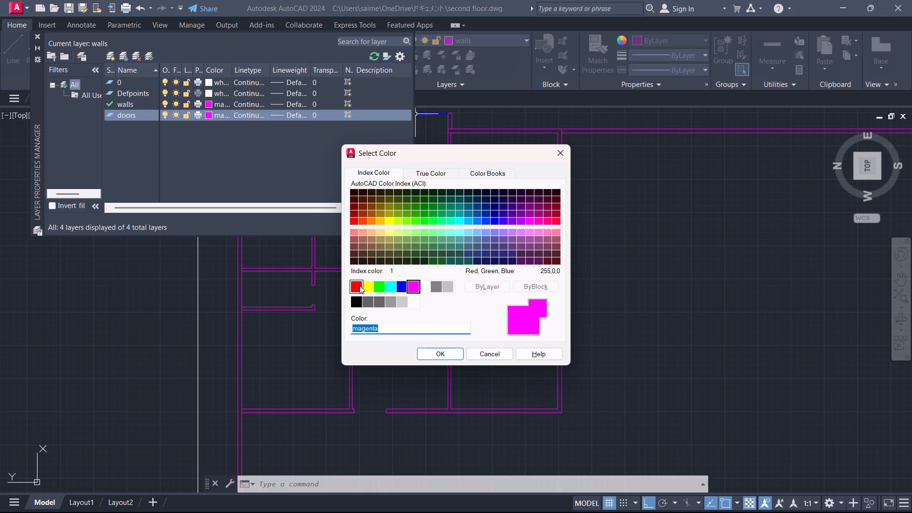
click(356, 287)
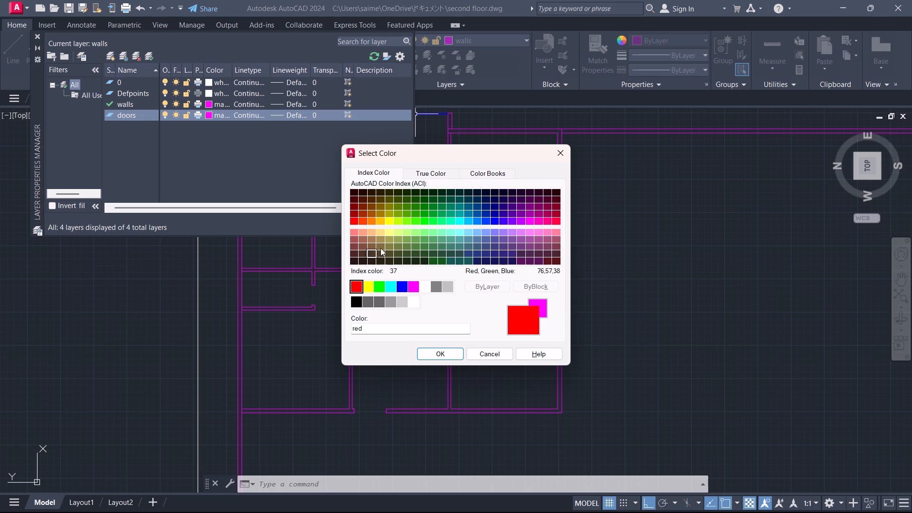
click(364, 221)
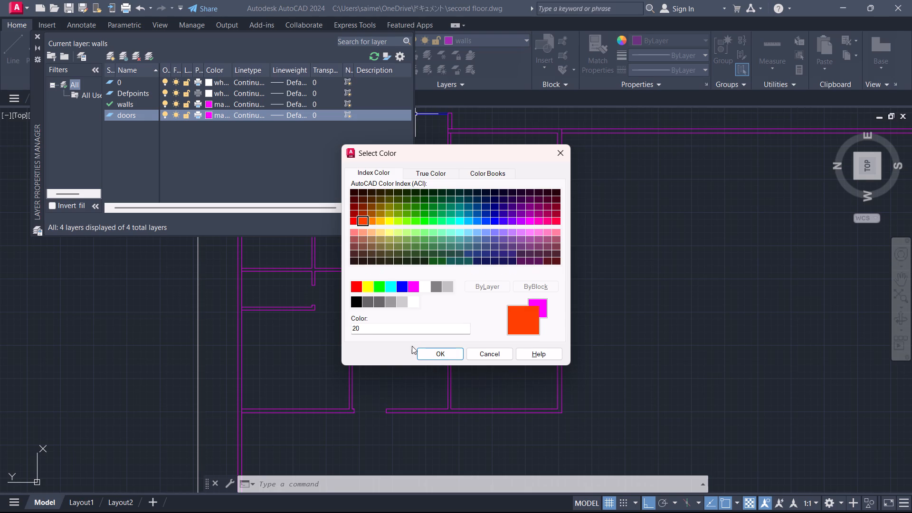
click(431, 354)
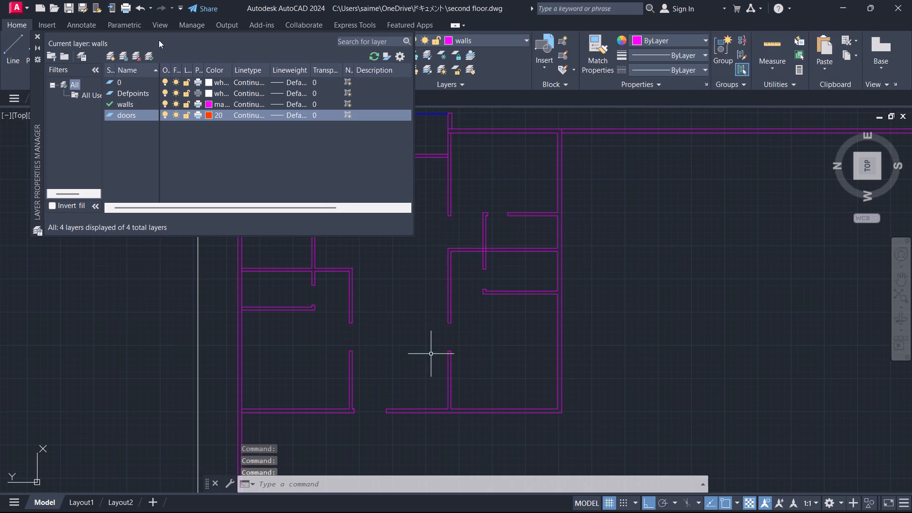
click(148, 57)
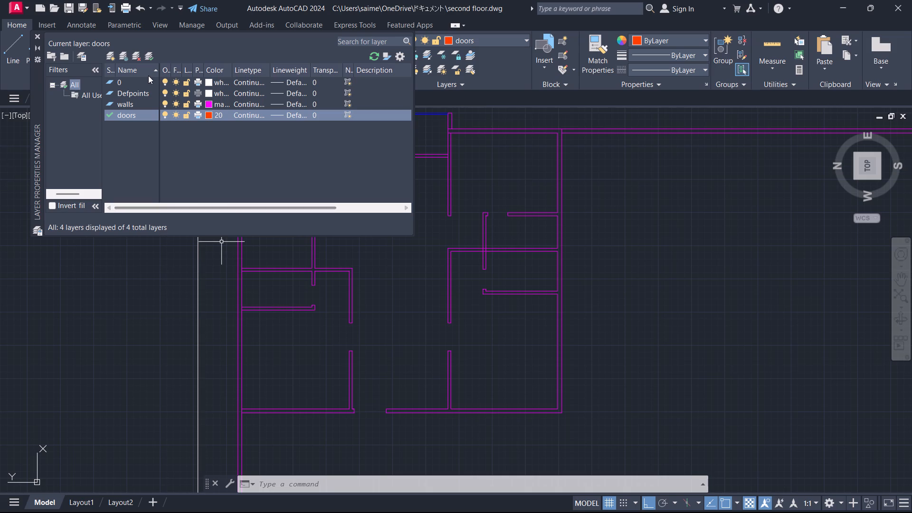
click(146, 58)
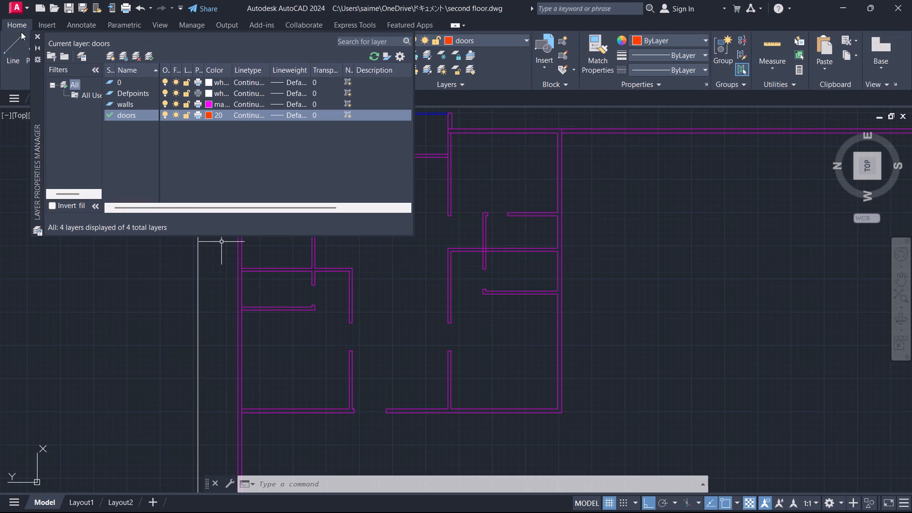
click(38, 35)
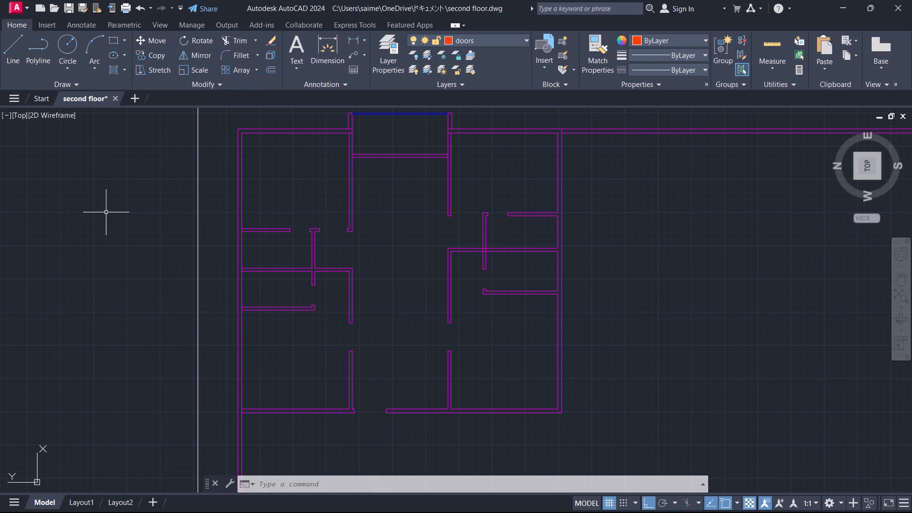
Insert the recently used dynamic Door block in the empty space north of the floor plan, outside the long white line.
key(i)
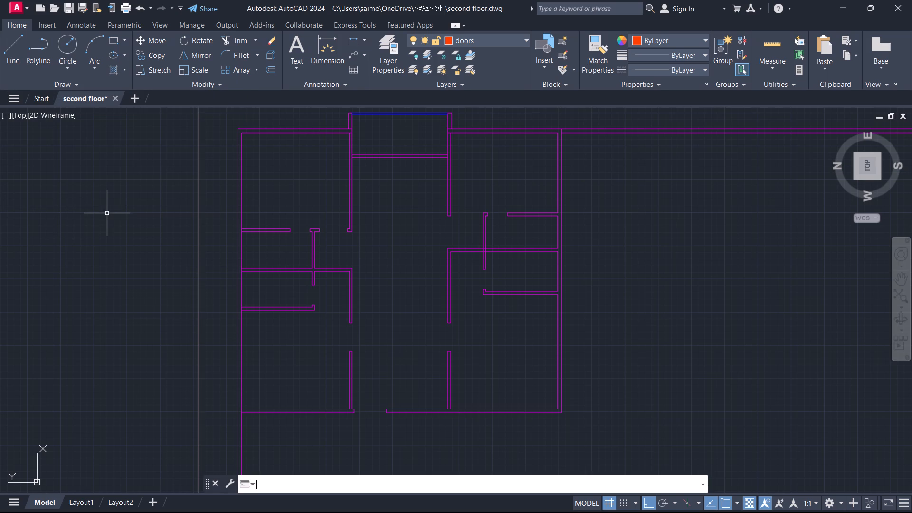
key(Return)
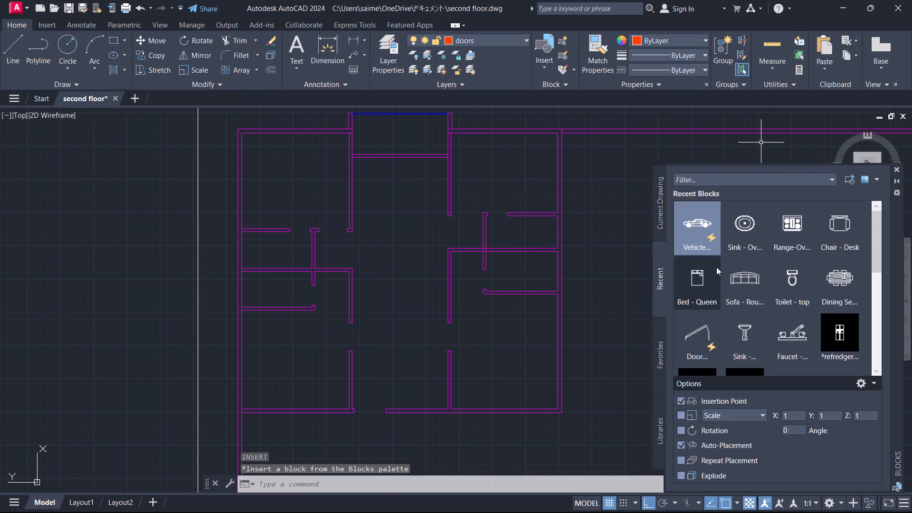
click(704, 335)
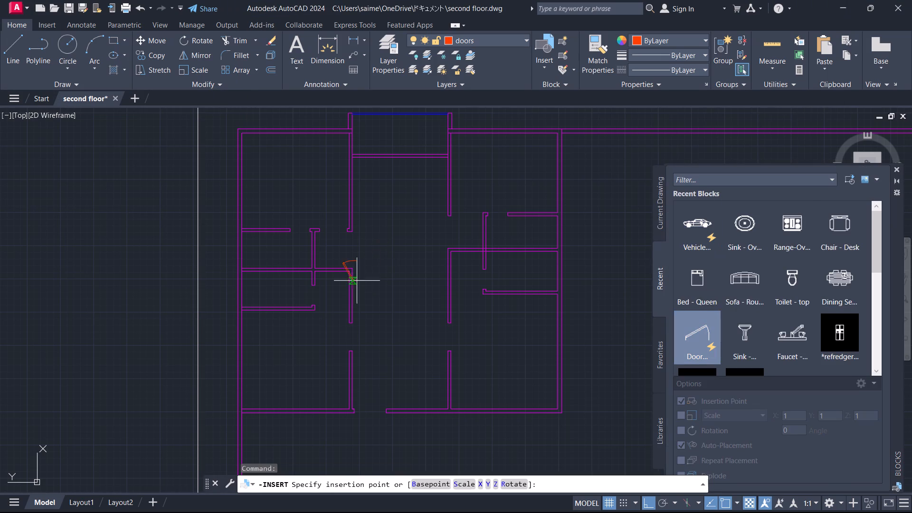
click(147, 216)
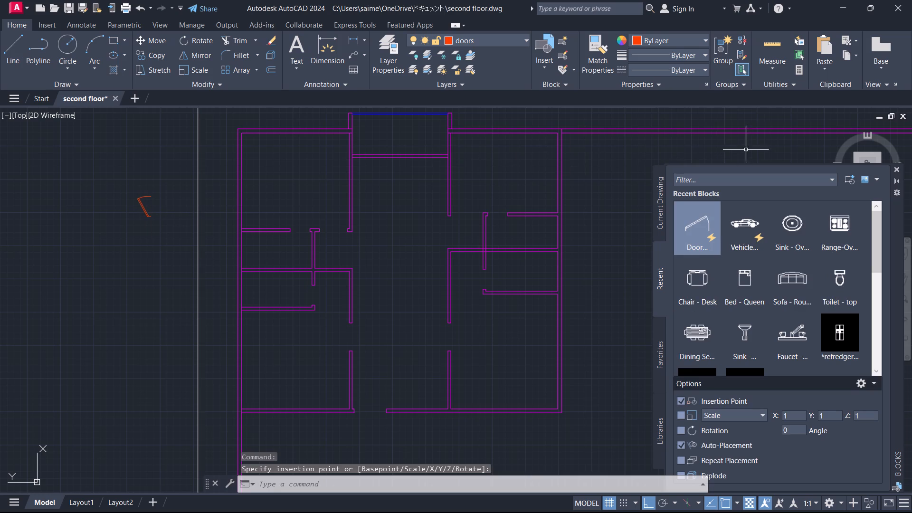
click(896, 168)
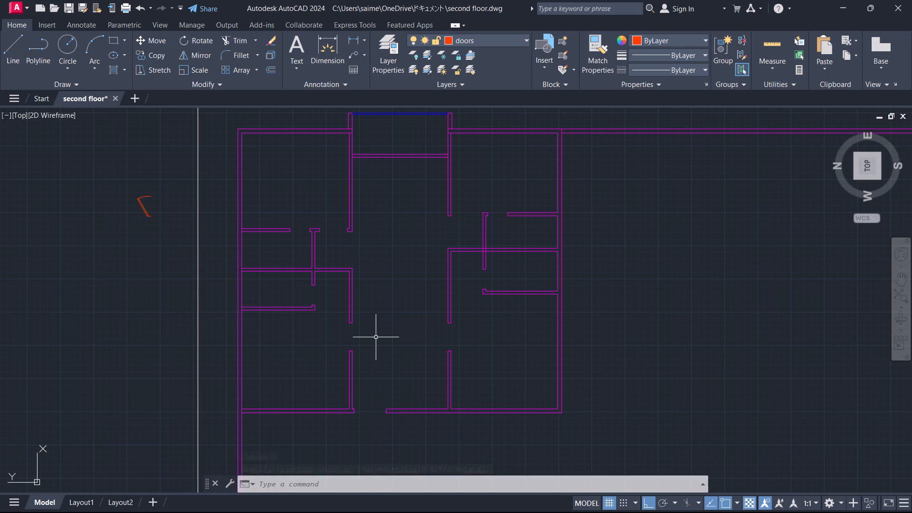
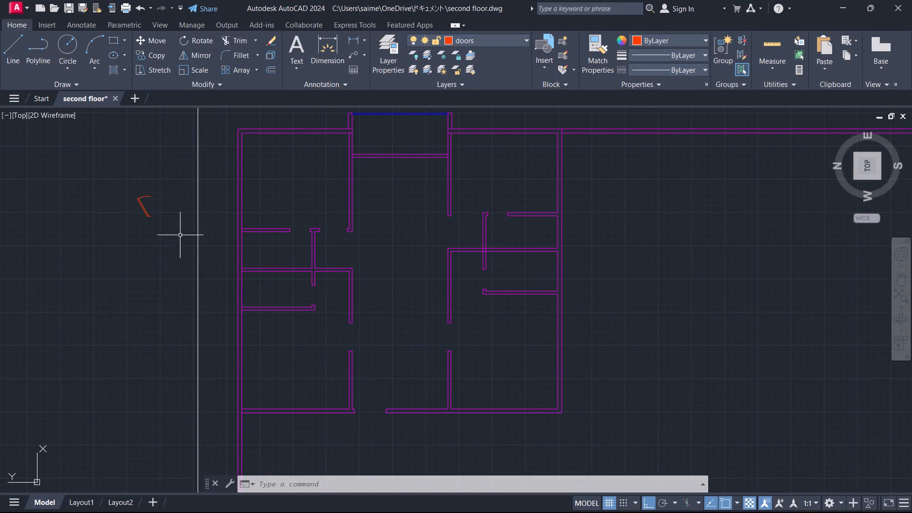
Set the inserted dynamic door block's opening angle to Open 90º.
click(146, 206)
click(131, 217)
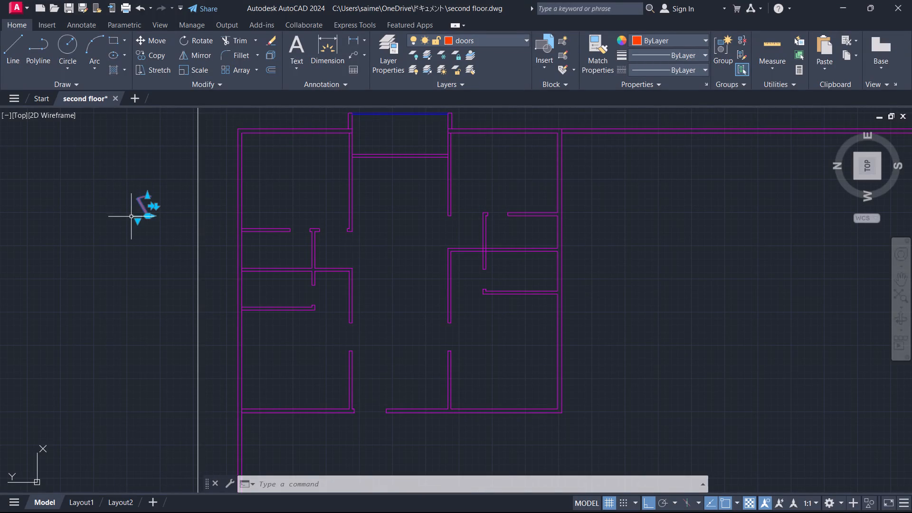
click(138, 218)
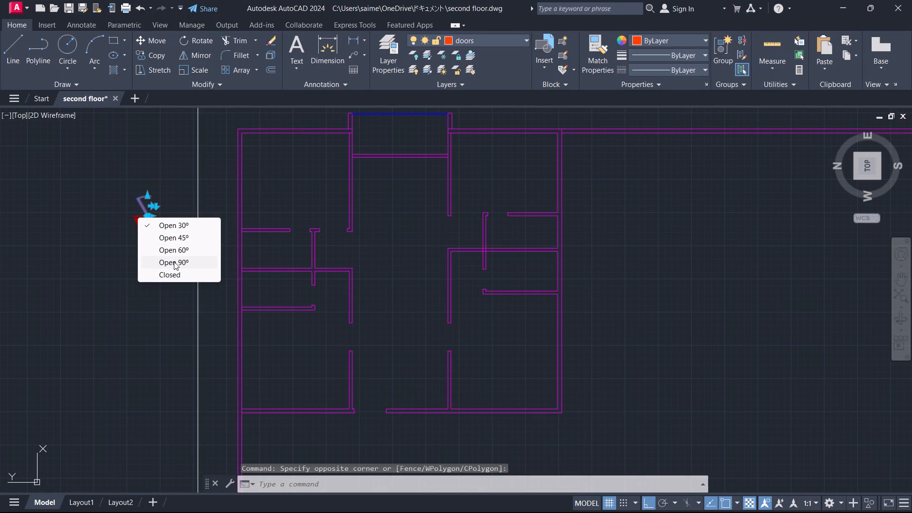
click(174, 262)
click(128, 267)
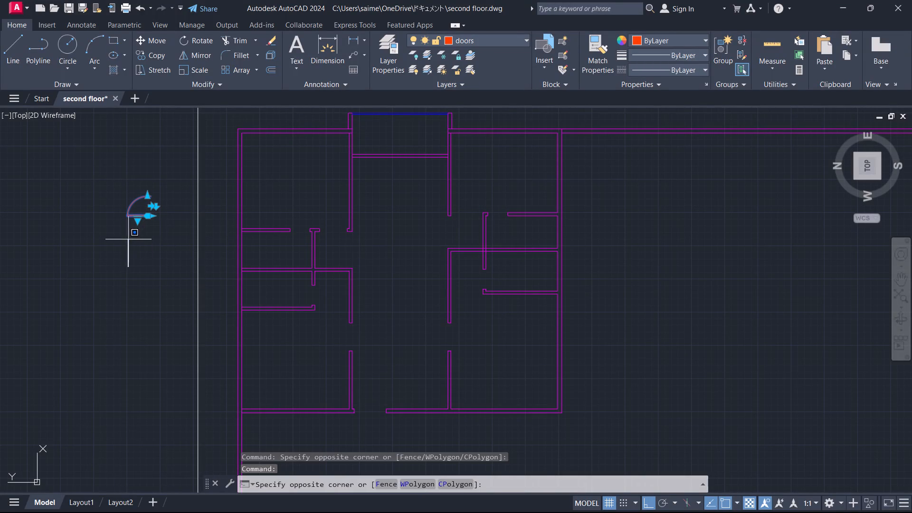
key(Escape)
key(Escape)
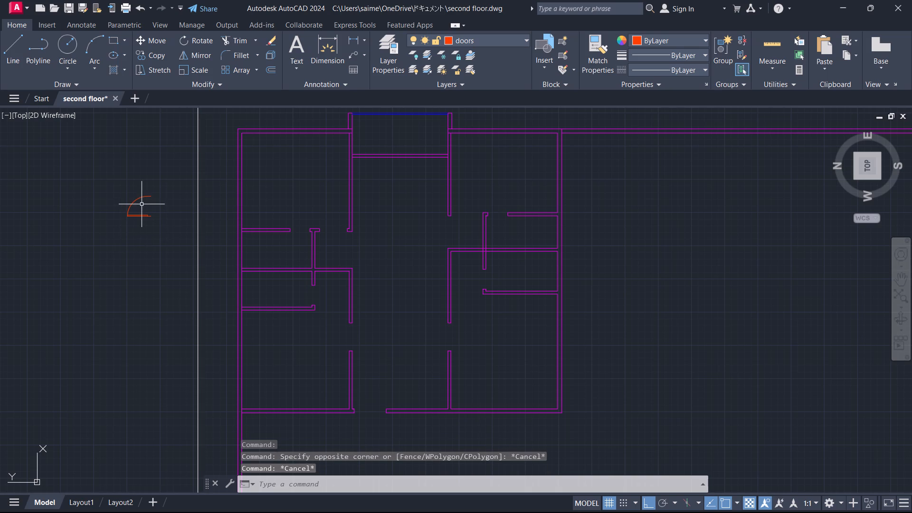
Rotate the door block a quarter turn clockwise about its hinge-side end.
click(113, 188)
click(176, 269)
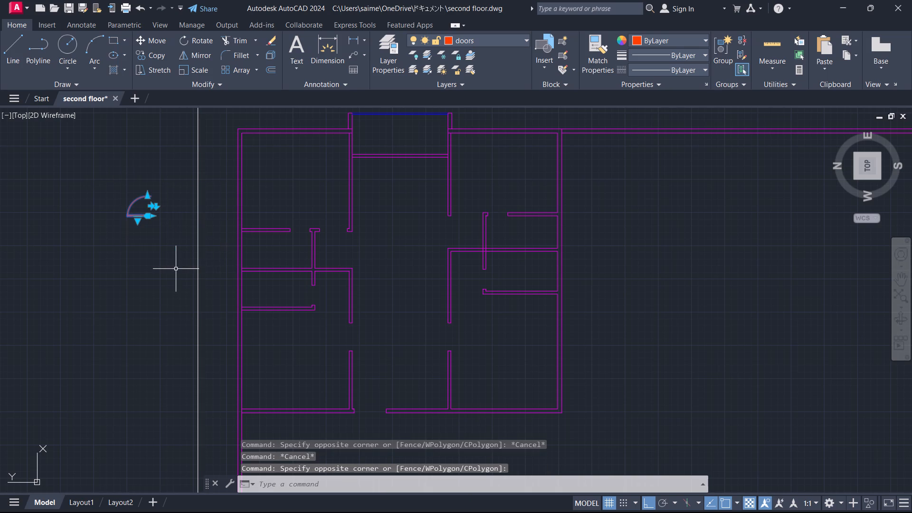
text(ro)
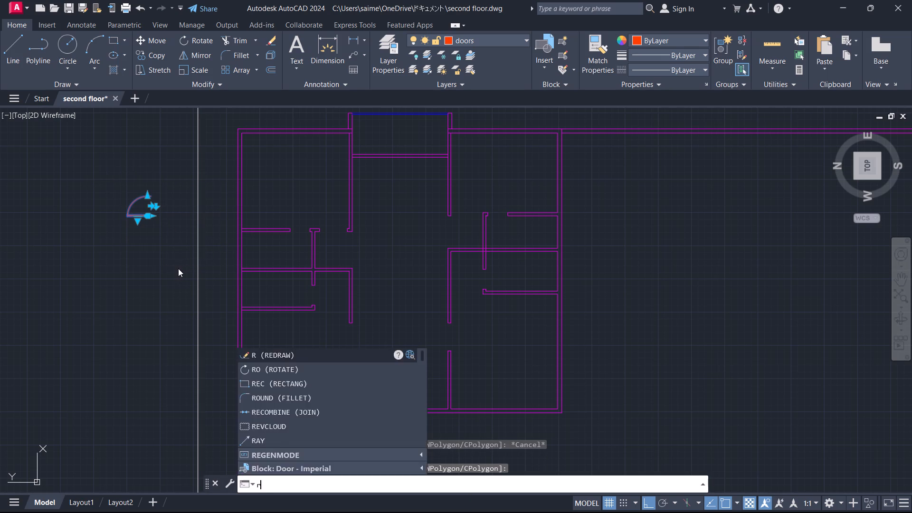
key(Return)
click(154, 211)
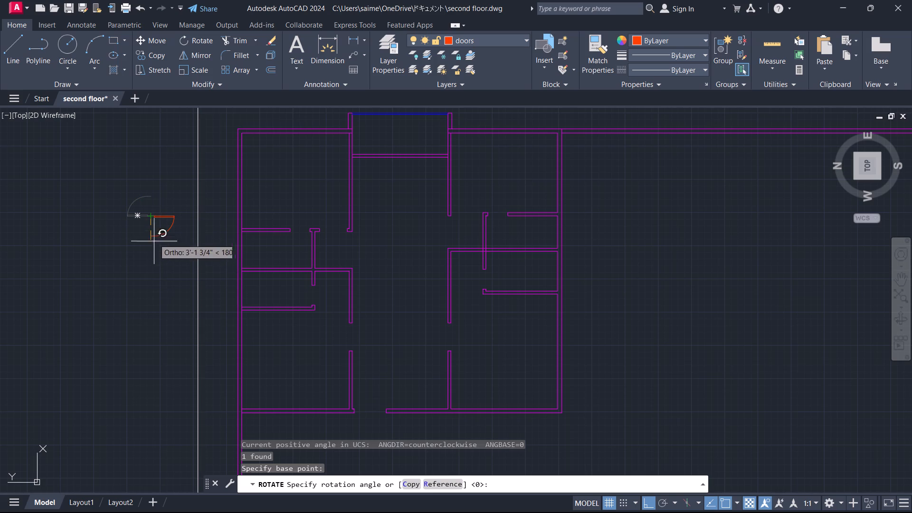
click(171, 208)
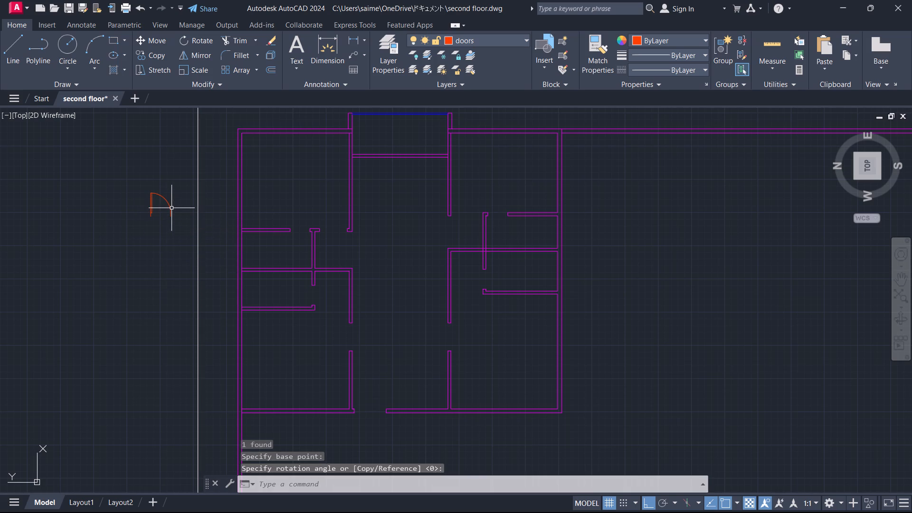
Scale the door block by reference from its hinge-side endpoint, using its opening width as reference length and 3'6" as new length.
scroll(113, 171, up, 2)
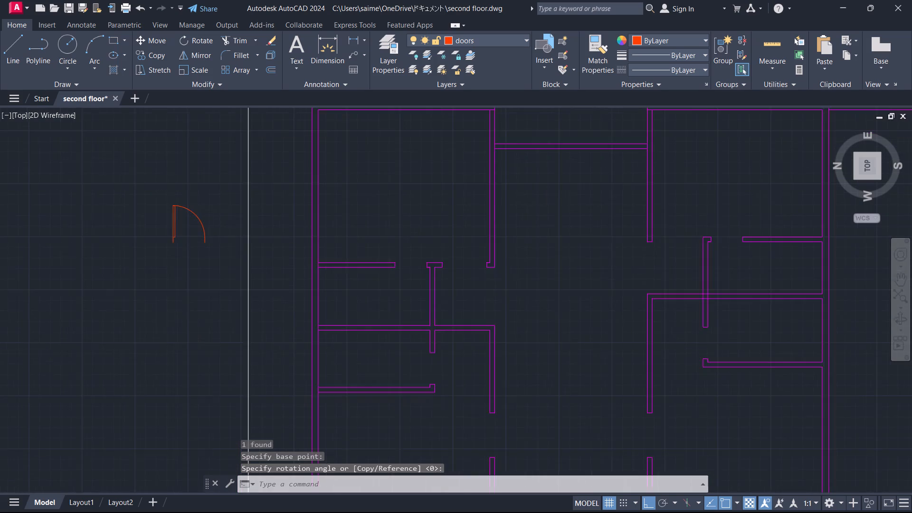
click(181, 180)
click(277, 323)
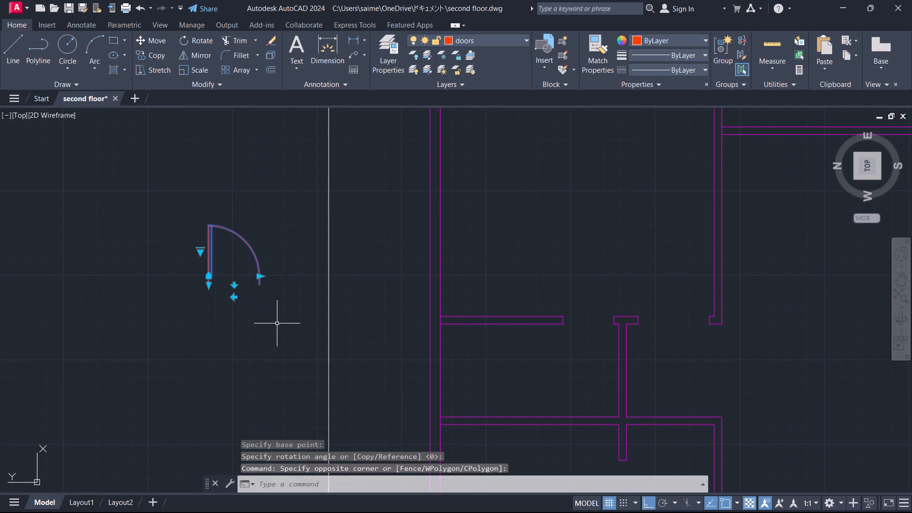
text(sc)
key(Return)
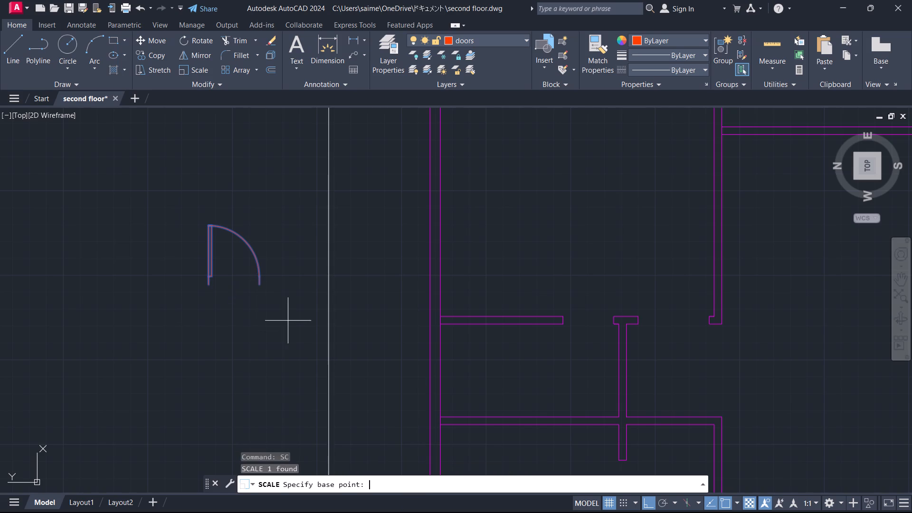
click(209, 287)
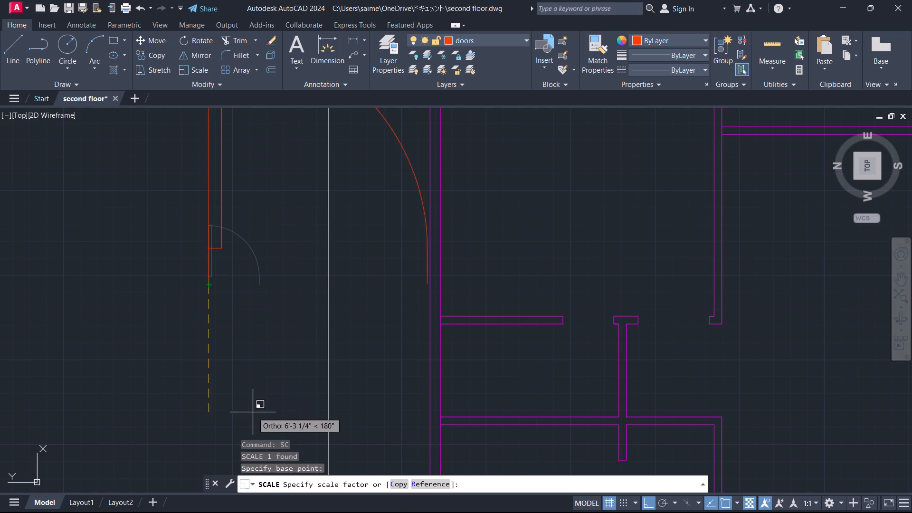
key(r)
key(shift+Return)
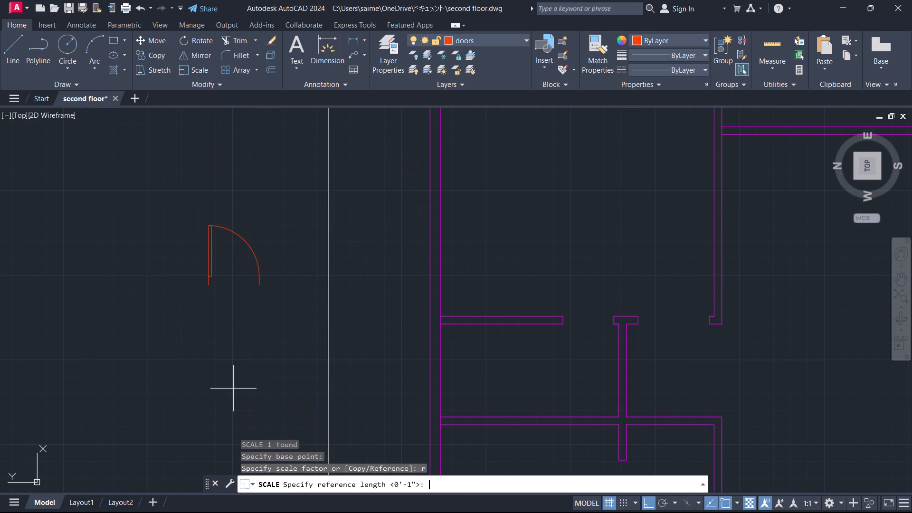
click(210, 288)
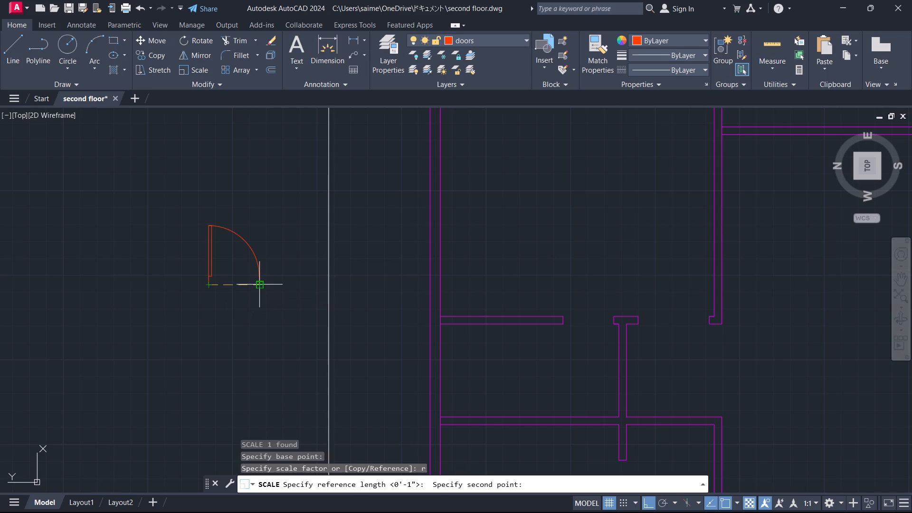
click(259, 286)
text(3'6")
key(Return)
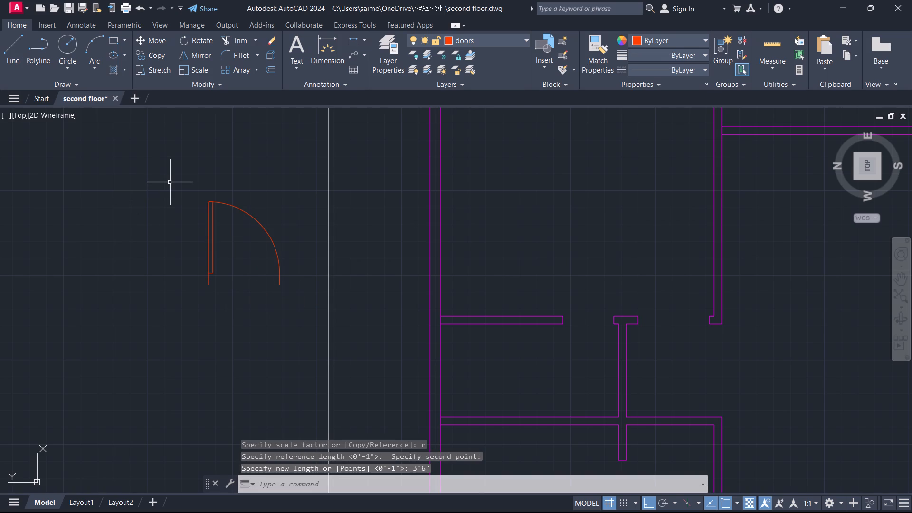
Copy the 3'6" door block about 7' straight west, keeping it outside the floor plan.
click(156, 162)
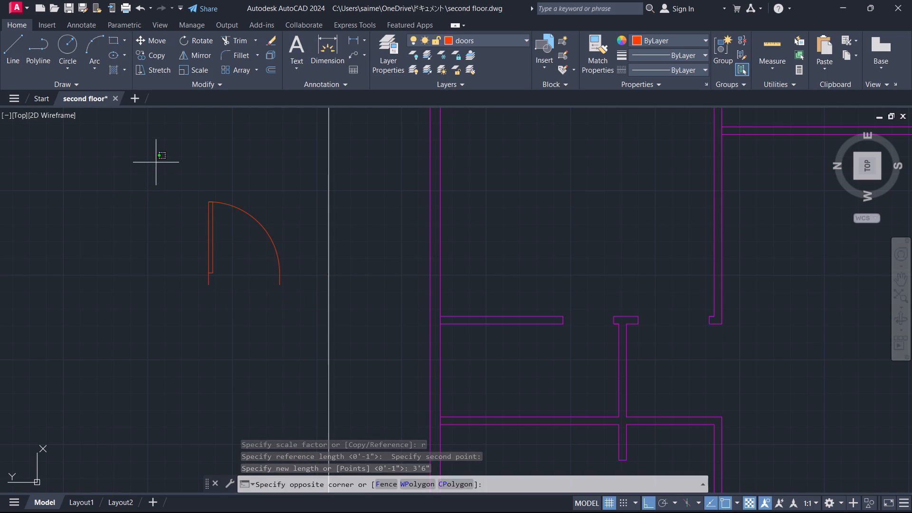
click(301, 336)
text(co)
key(Return)
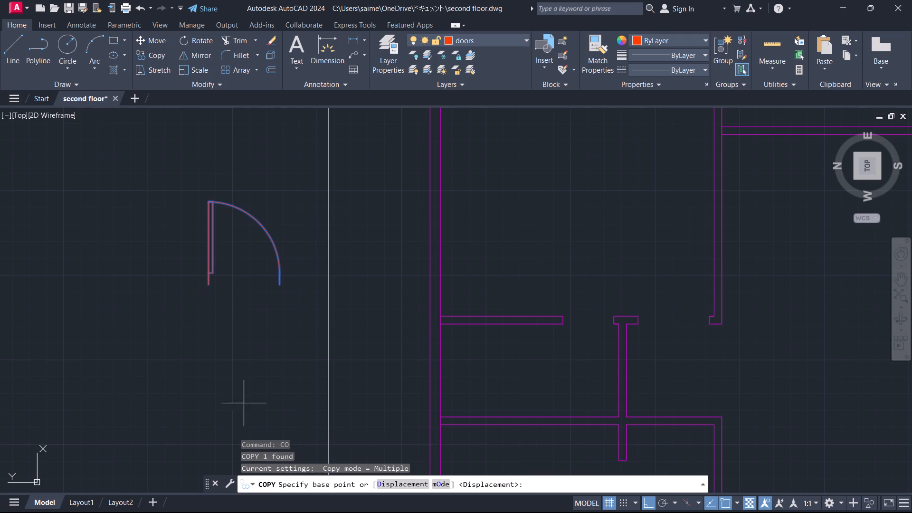
click(206, 286)
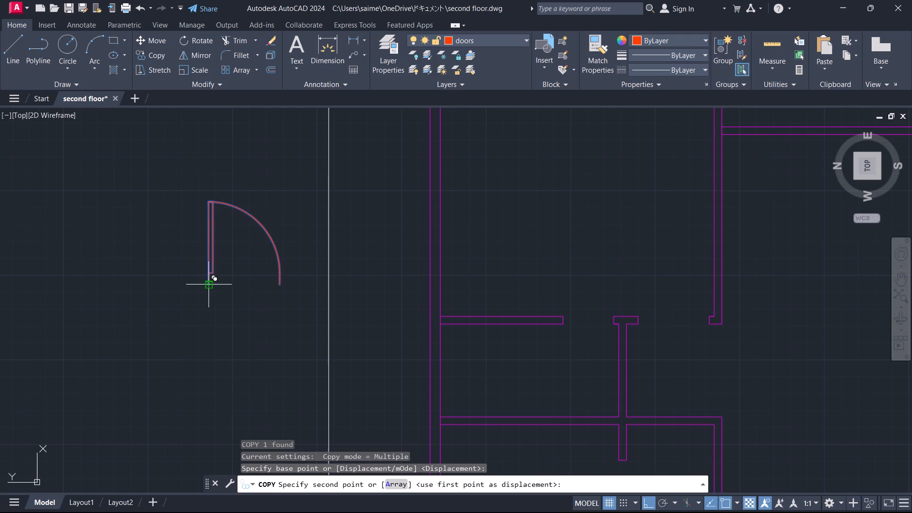
scroll(157, 360, down, 1)
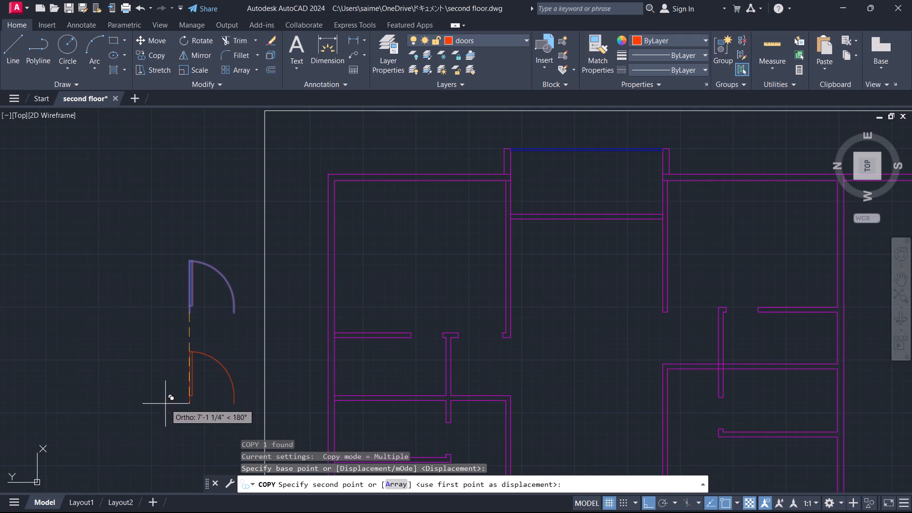
click(171, 399)
key(Escape)
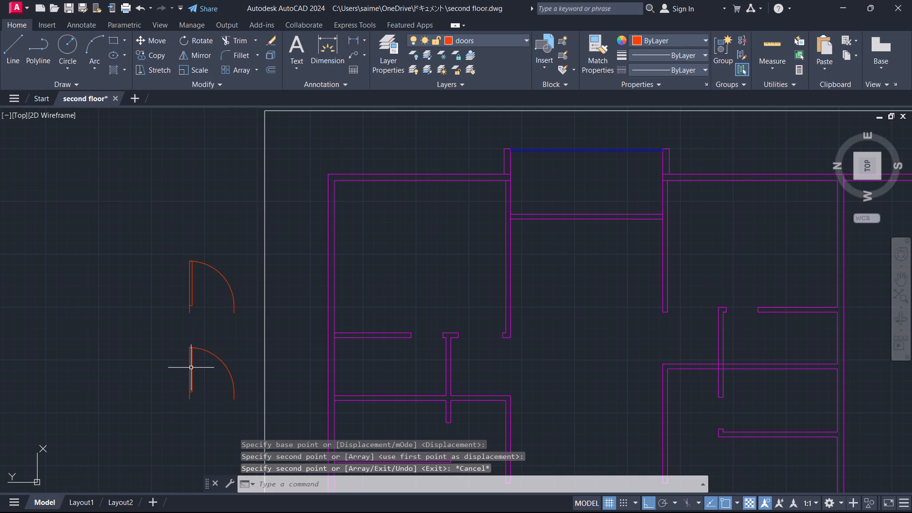
Scale the copied door block by reference from its hinge-side endpoint so that its opening width becomes 4'.
click(191, 368)
text(sc)
key(Return)
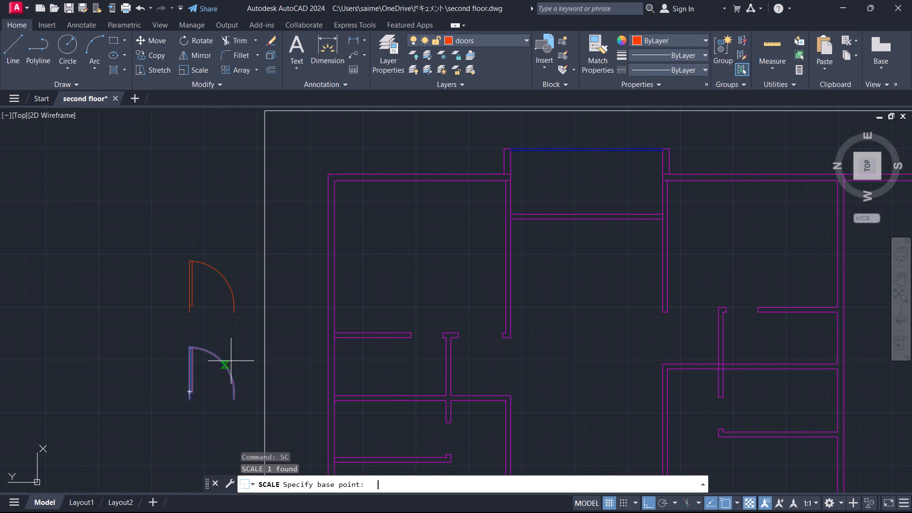
scroll(244, 396, up, 2)
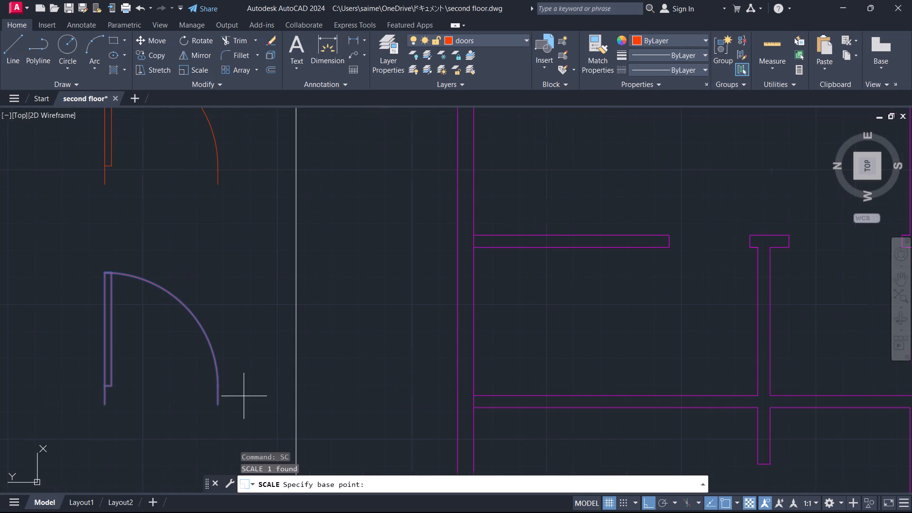
click(108, 408)
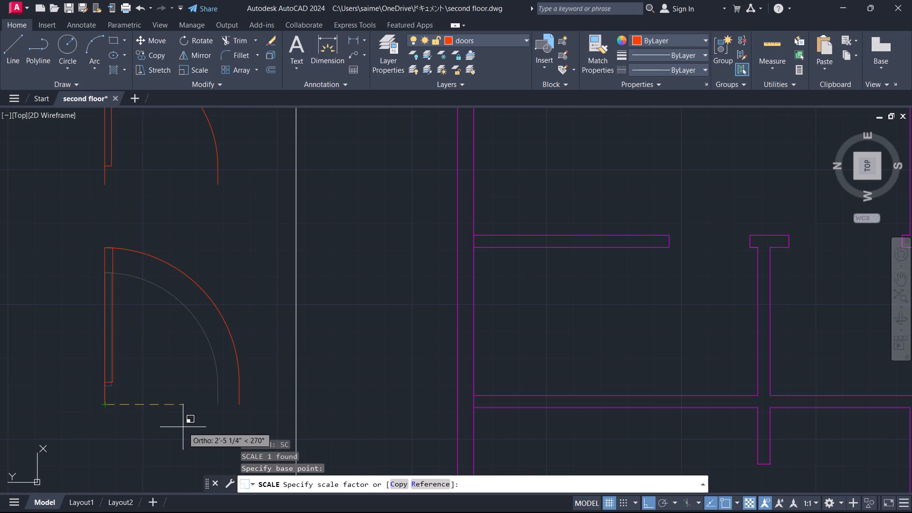
key(r)
key(Return)
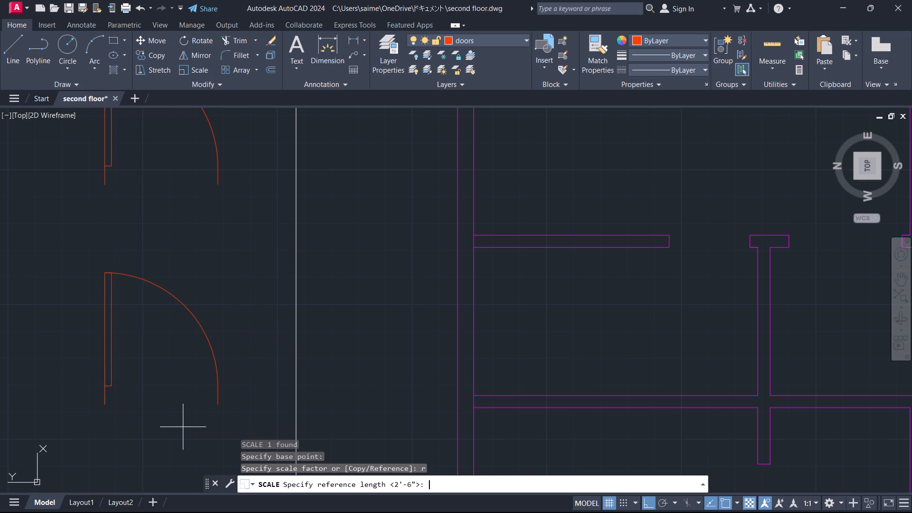
click(104, 409)
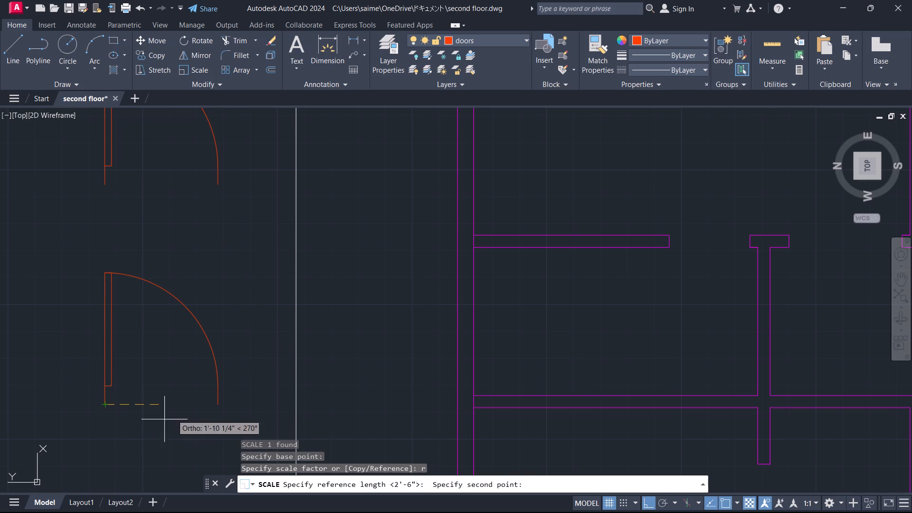
click(219, 407)
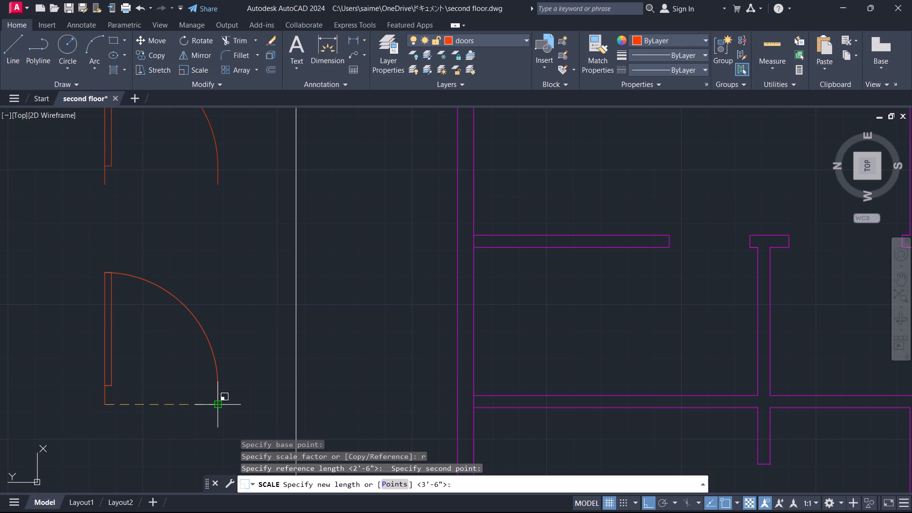
text(4')
key(Return)
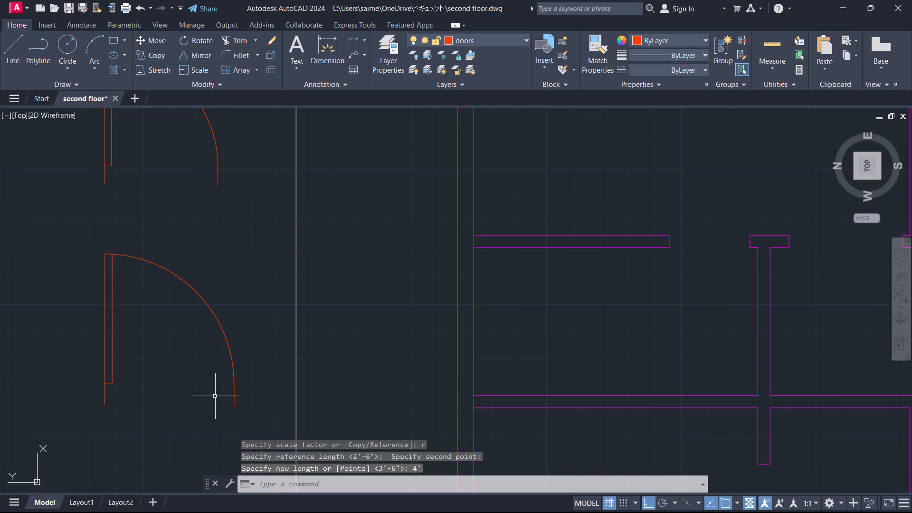
With Ortho off, move the 4' door by its hinge-side endpoint to the outer corner of the north jamb in the west wall opening.
click(135, 342)
click(57, 365)
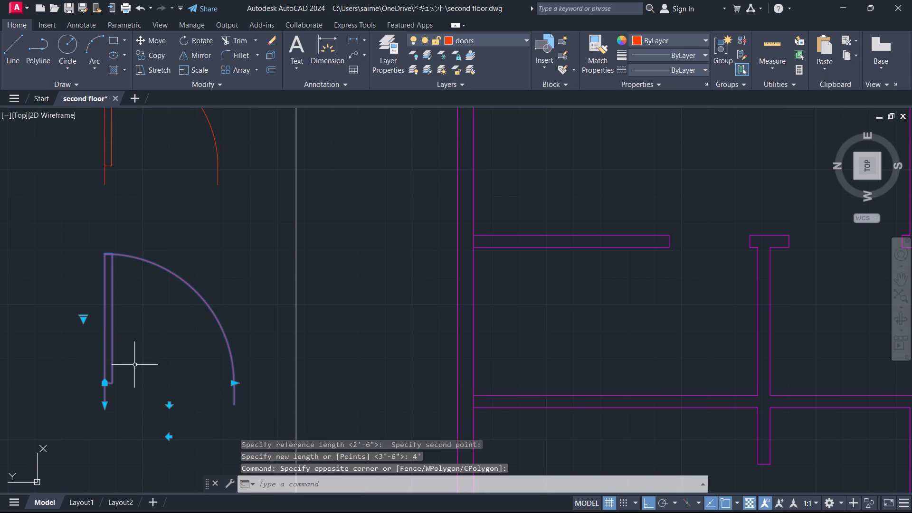
key(m)
key(Return)
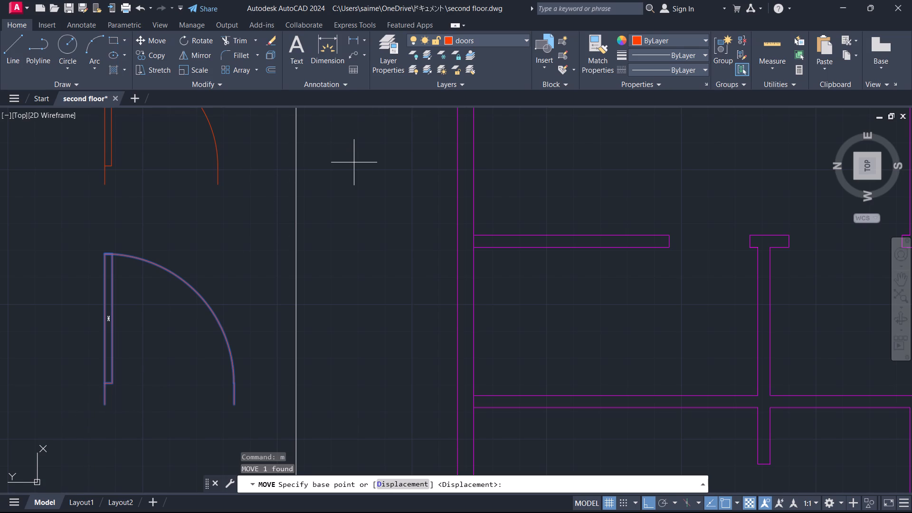
key(F8)
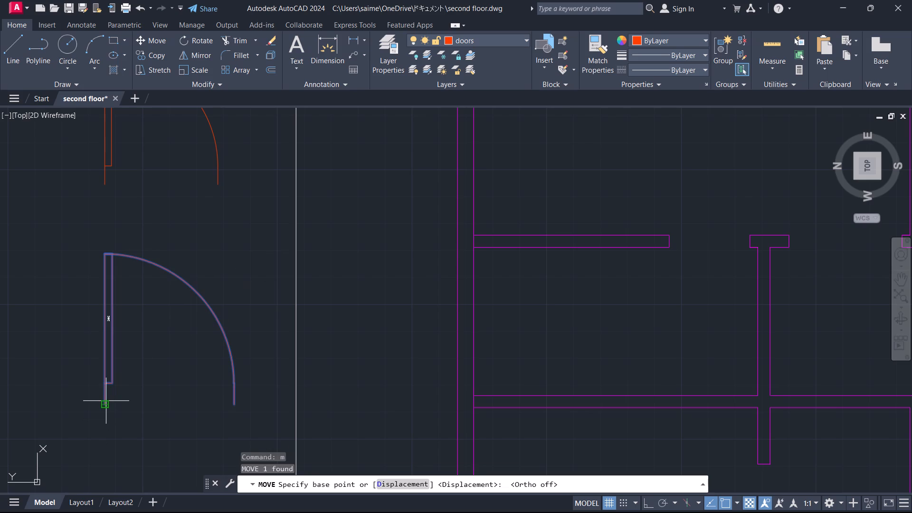
click(106, 401)
scroll(510, 314, down, 2)
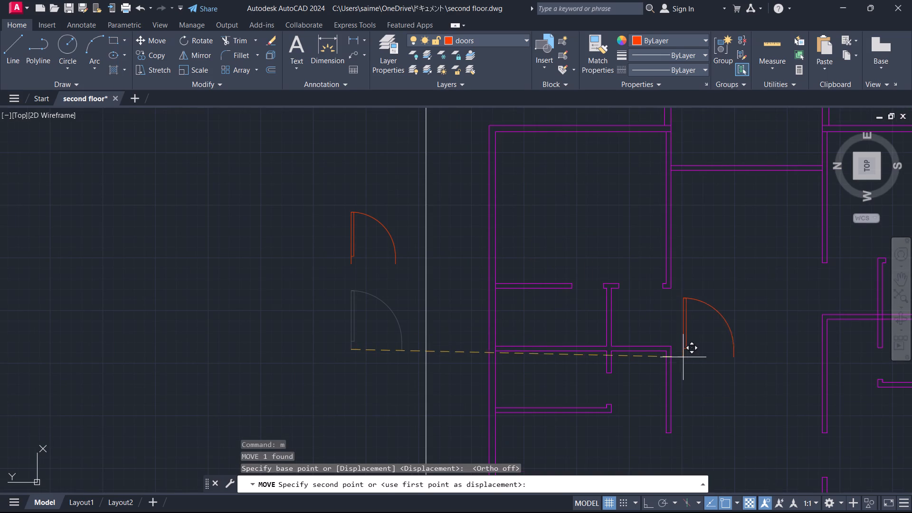
scroll(691, 358, down, 2)
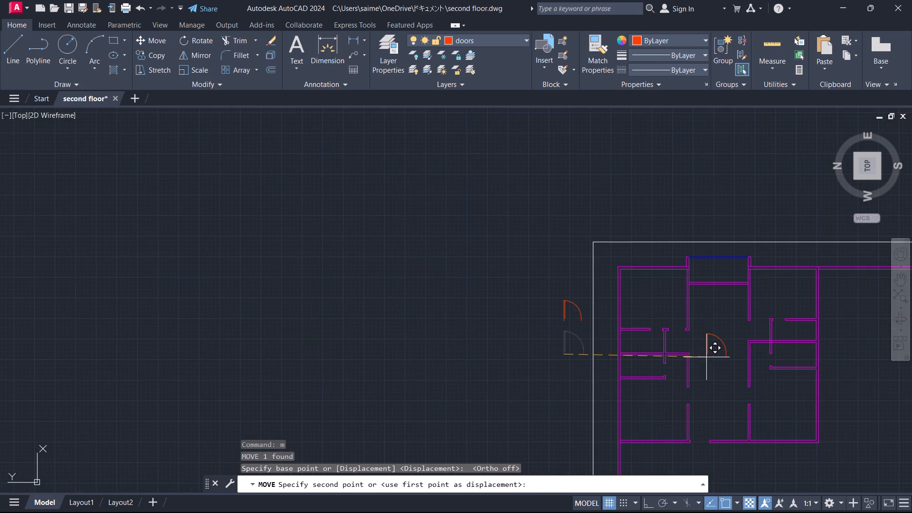
middle_drag(705, 365, 341, 191)
scroll(324, 265, up, 3)
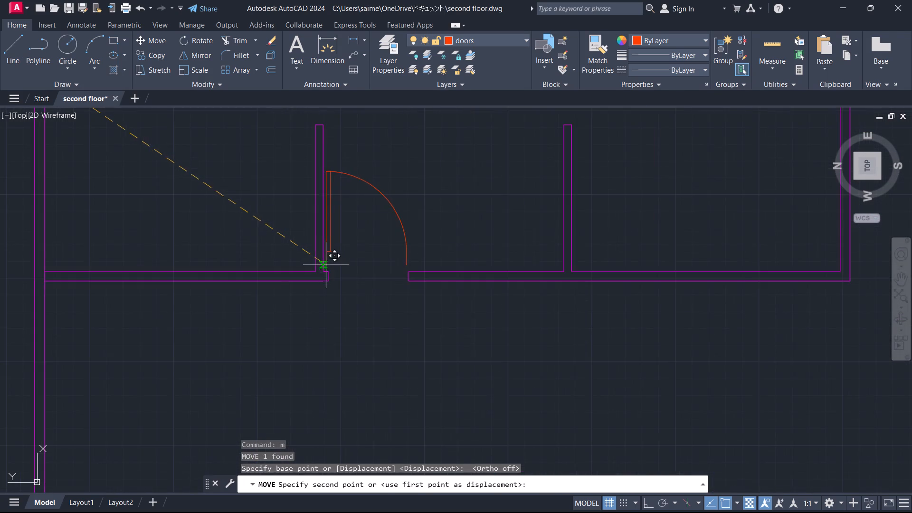
scroll(334, 268, up, 5)
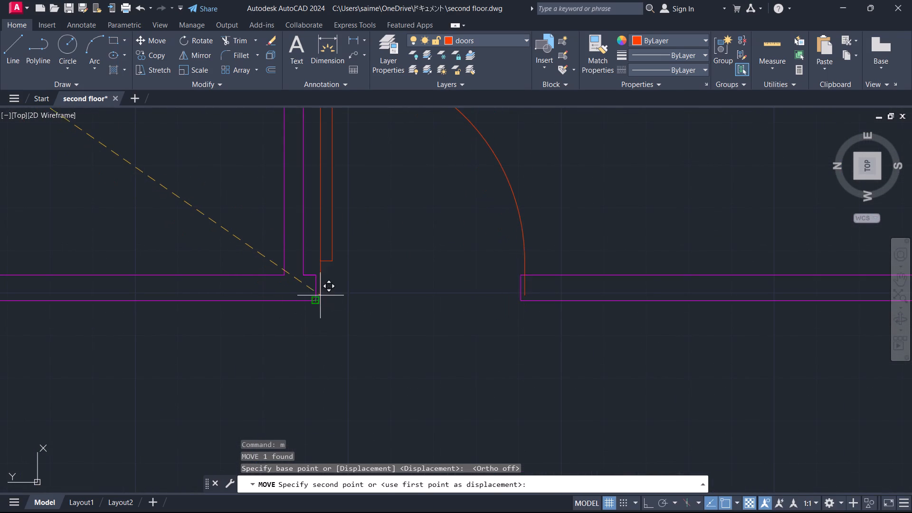
click(317, 300)
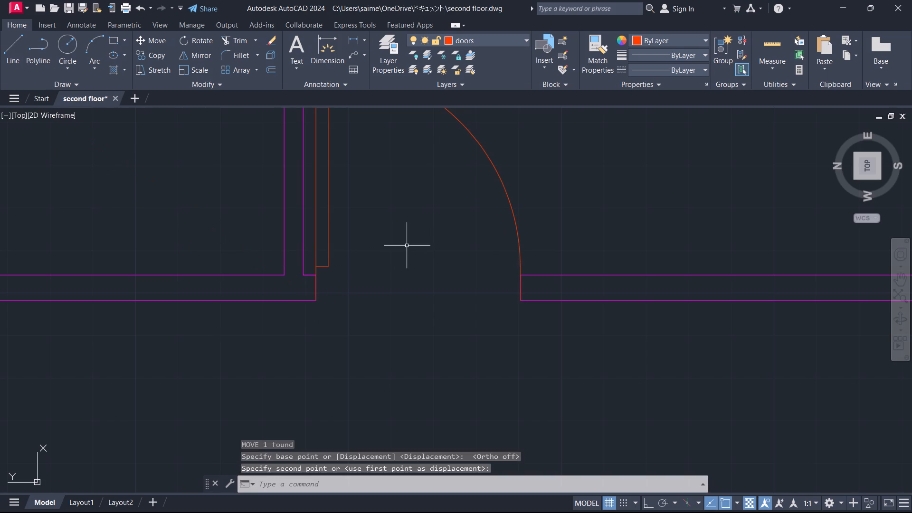
Copy the 3'6" door block outside the plan by its hinge-side endpoint, placing one copy northwest of the original.
scroll(406, 247, down, 4)
scroll(195, 311, down, 1)
middle_drag(142, 256, 144, 259)
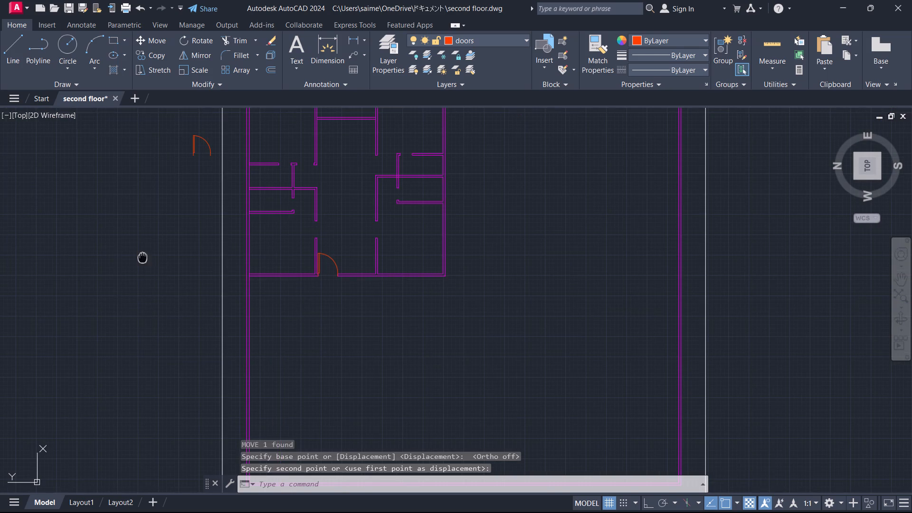
middle_drag(144, 259, 169, 329)
drag(199, 190, 208, 200)
click(248, 256)
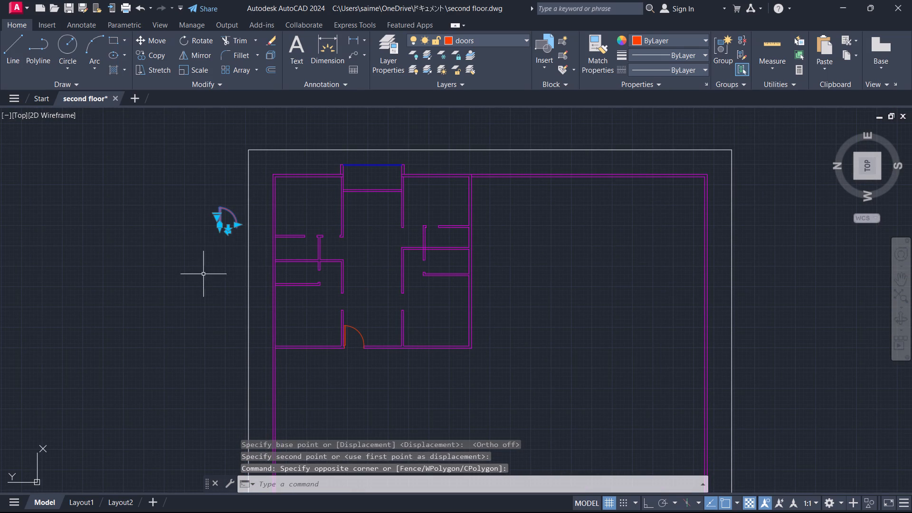
scroll(186, 244, up, 2)
scroll(228, 223, up, 3)
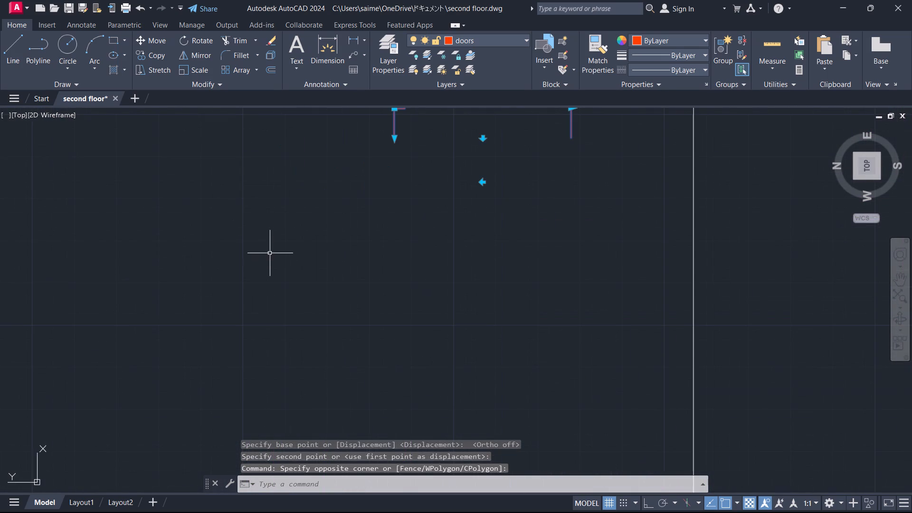
scroll(277, 280, down, 1)
middle_drag(295, 273, 285, 370)
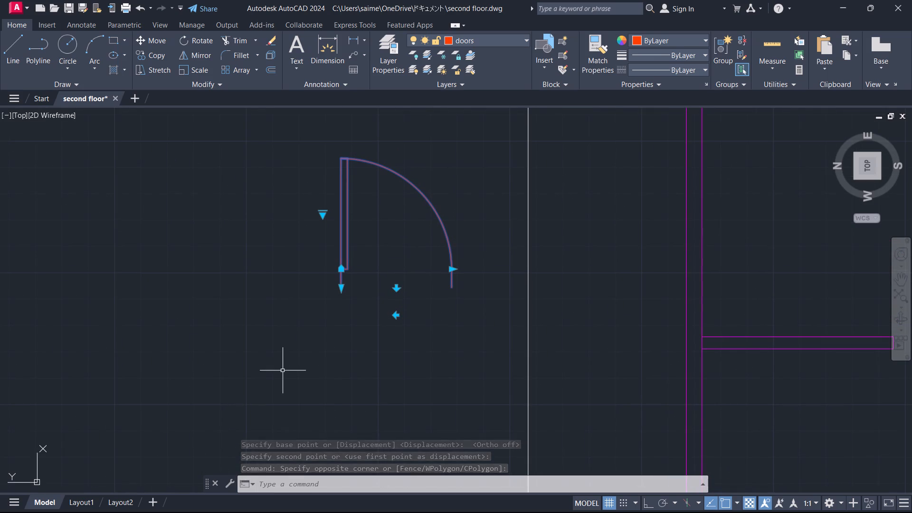
key(c)
key(o)
key(Return)
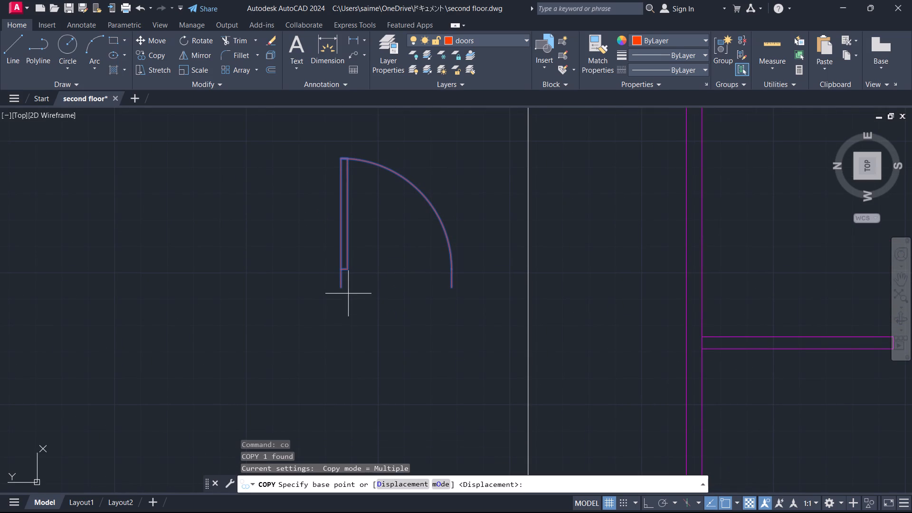
drag(338, 287, 333, 289)
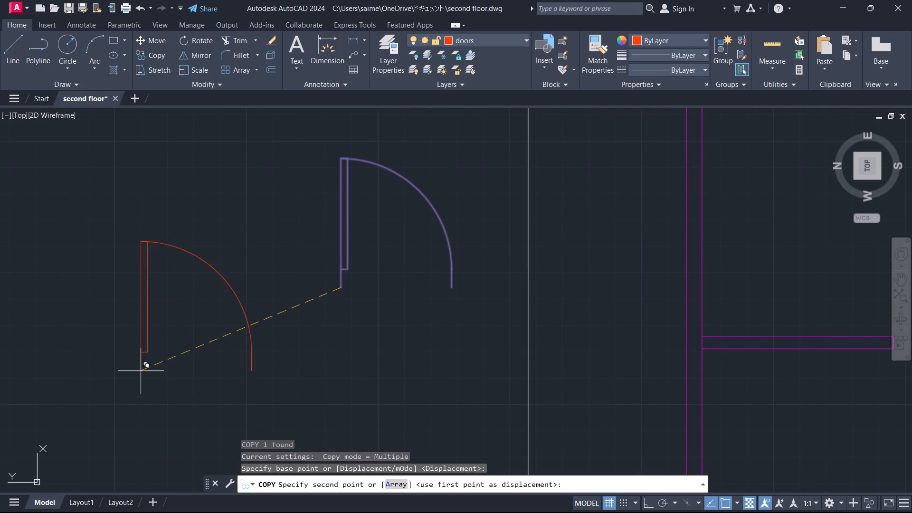
click(130, 410)
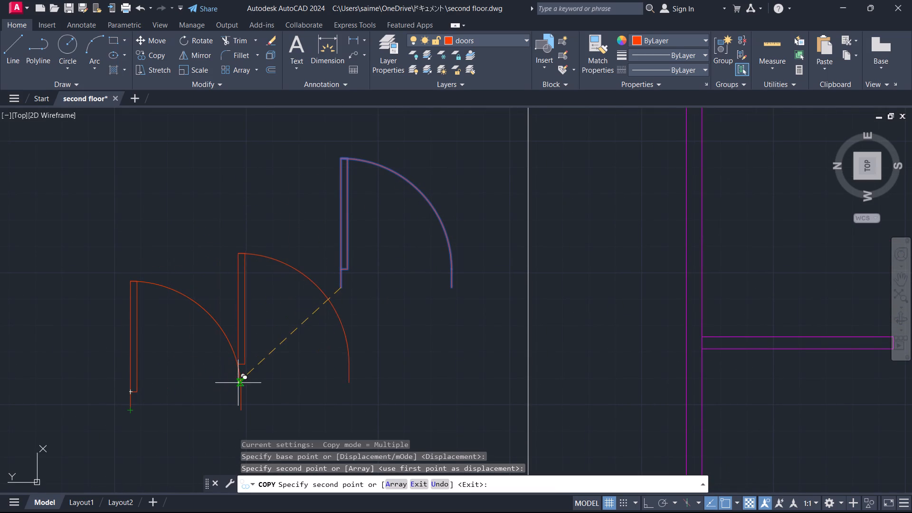
scroll(207, 329, down, 2)
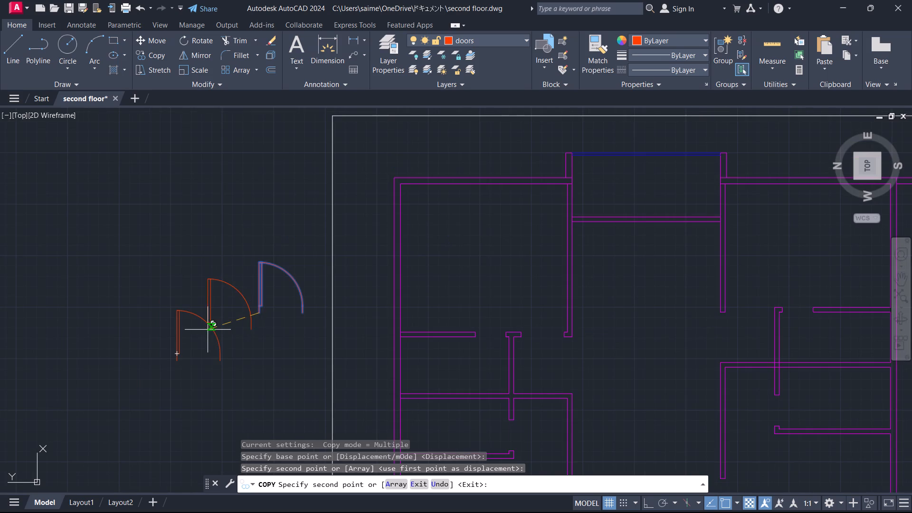
key(Escape)
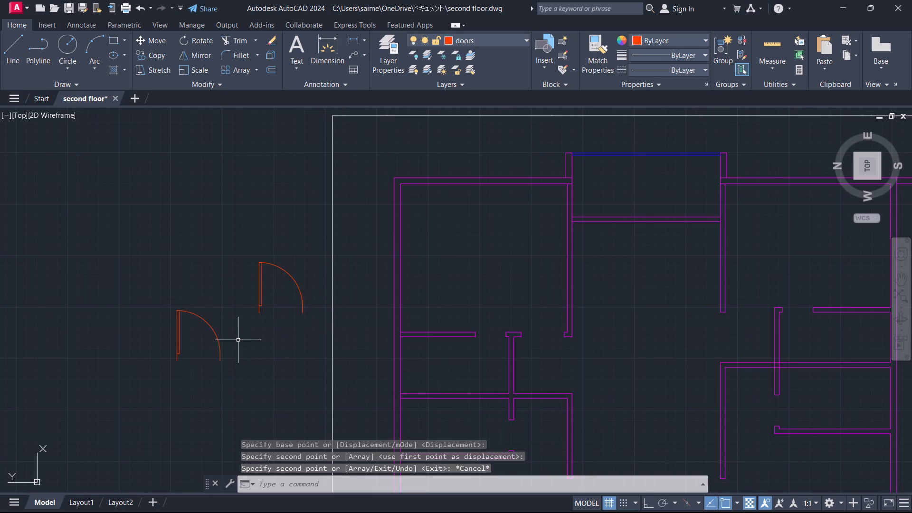
Scale the copied door block by reference from its hinge-side endpoint, using its opening width as reference length and 2'6" as new length.
click(237, 323)
click(57, 367)
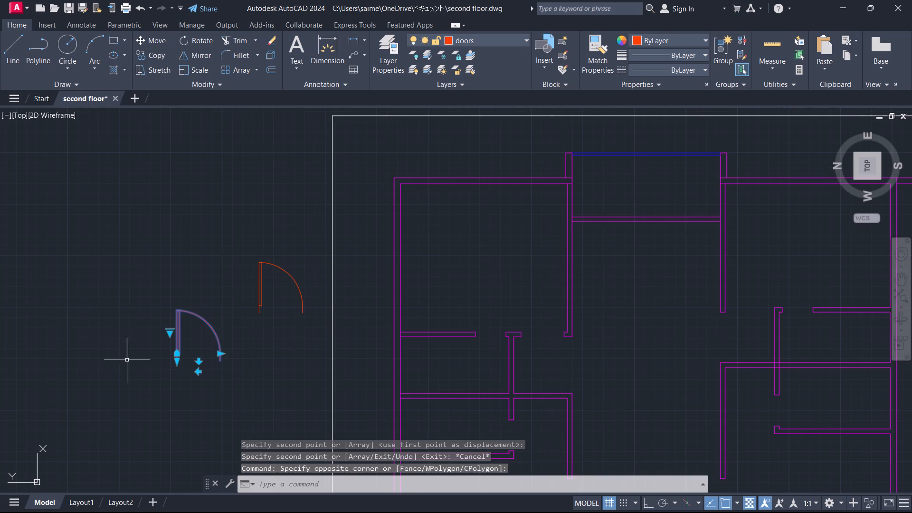
key(s)
key(c)
key(Return)
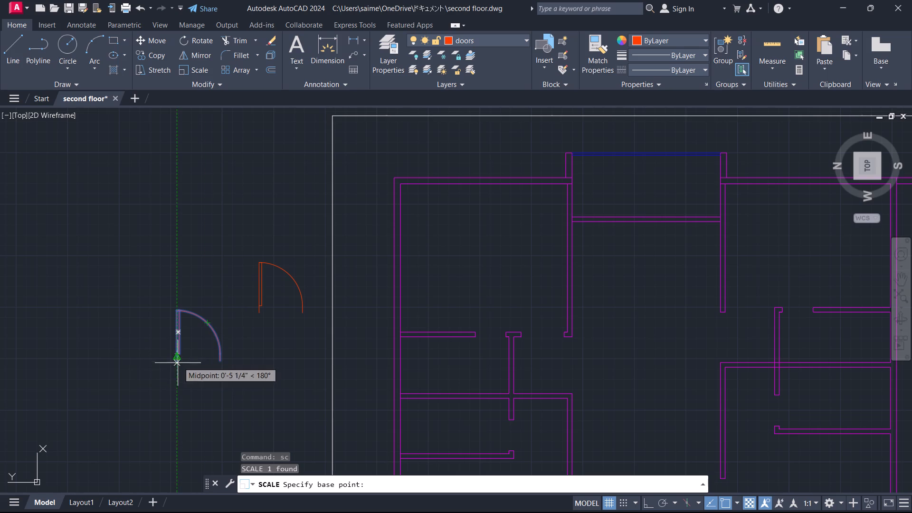
scroll(179, 361, up, 3)
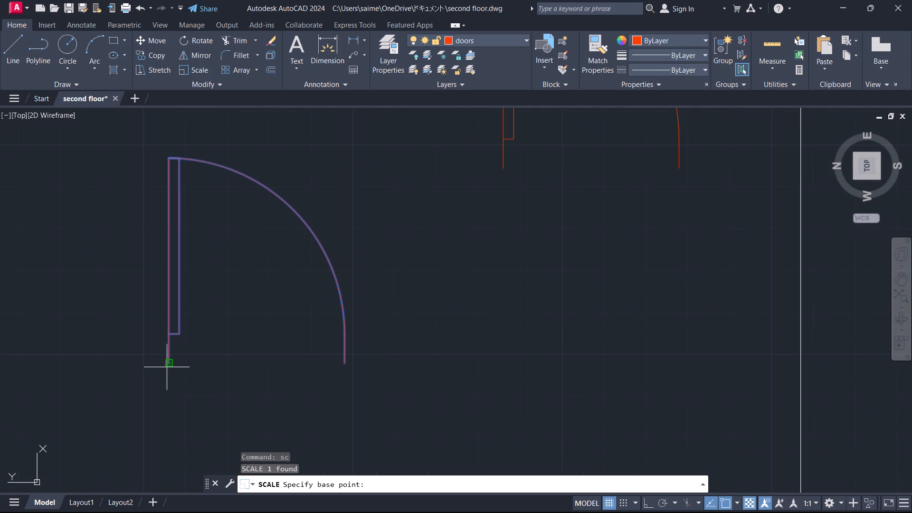
click(169, 365)
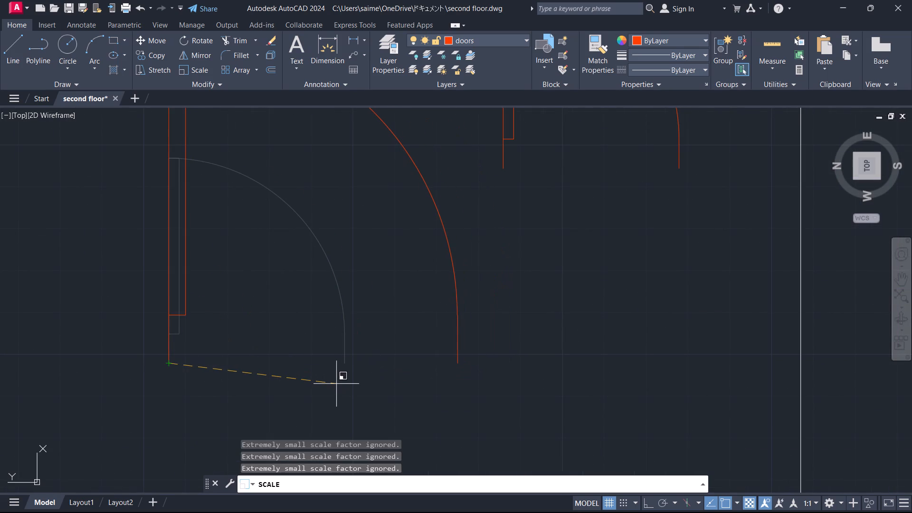
key(r)
key(Return)
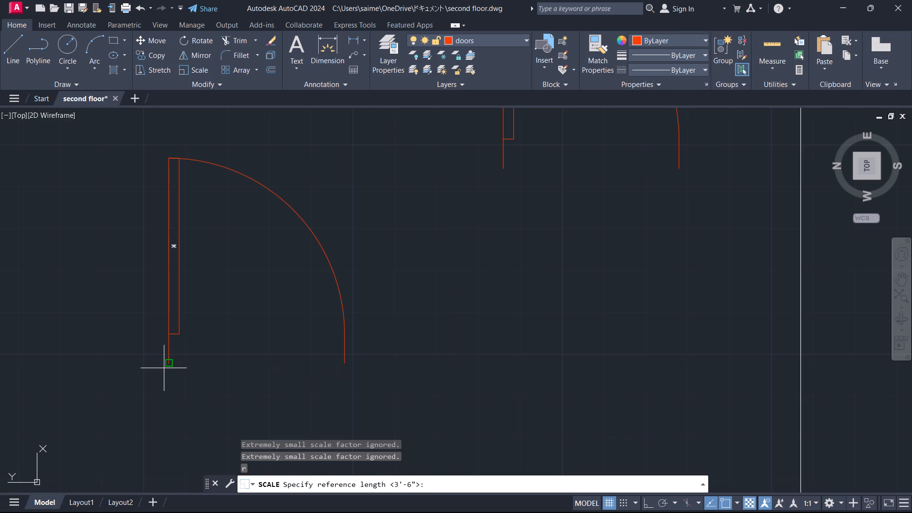
click(168, 363)
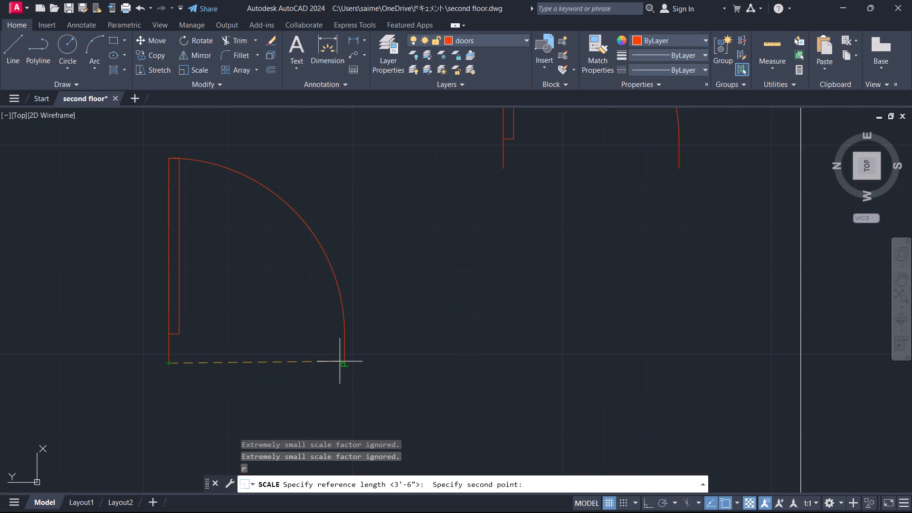
click(345, 362)
text(2'6")
key(Return)
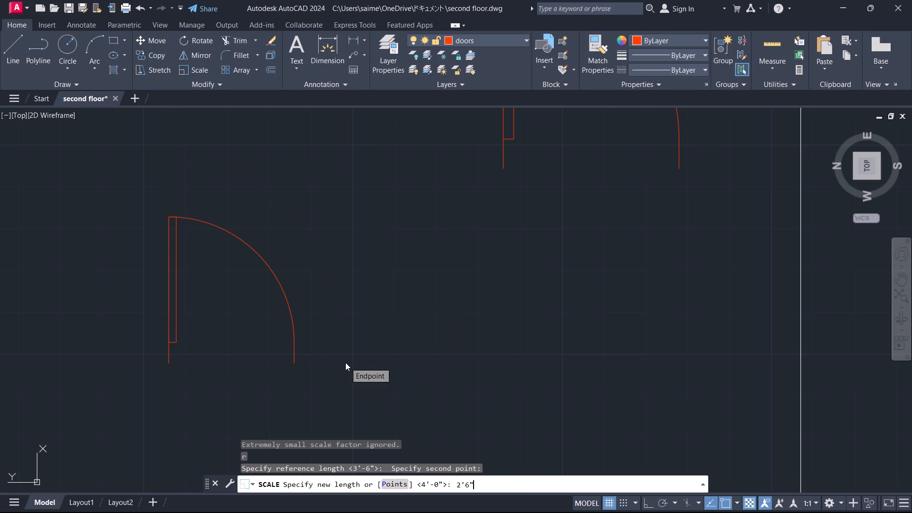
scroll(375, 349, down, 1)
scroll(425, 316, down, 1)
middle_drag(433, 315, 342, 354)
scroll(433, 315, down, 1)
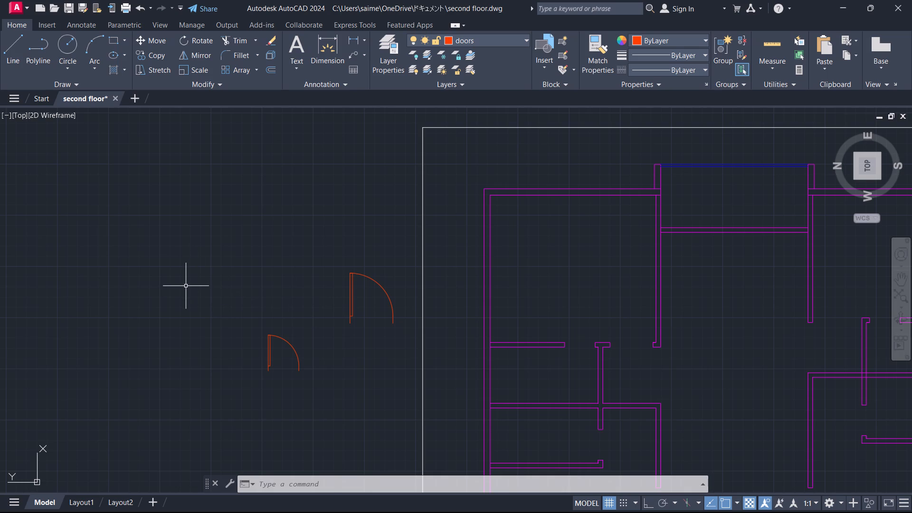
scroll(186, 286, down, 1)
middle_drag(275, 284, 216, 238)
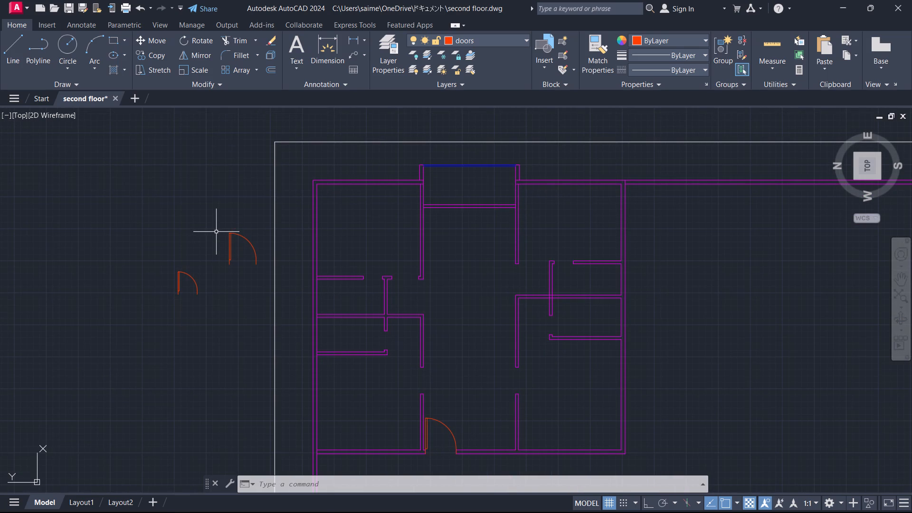
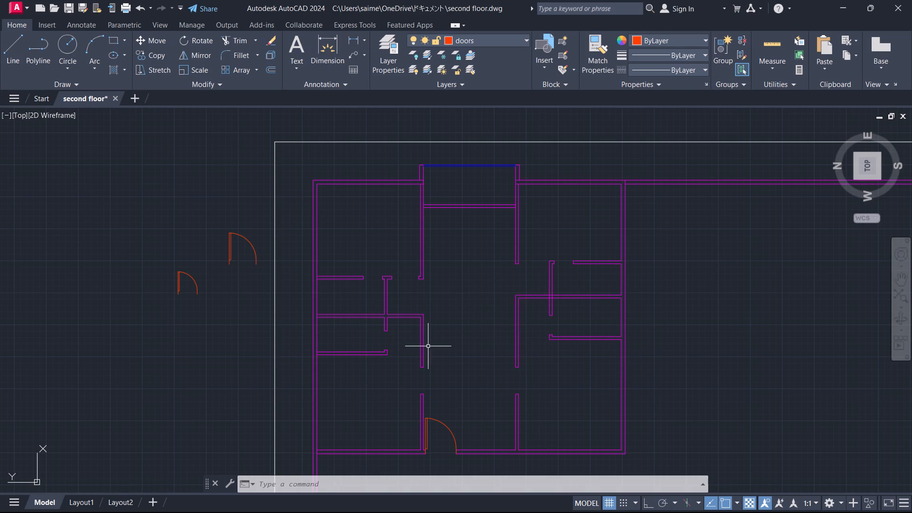
Mirror the 3'6" door block outside the plan about an east-west line north of it with Ortho on, keeping the original.
click(232, 254)
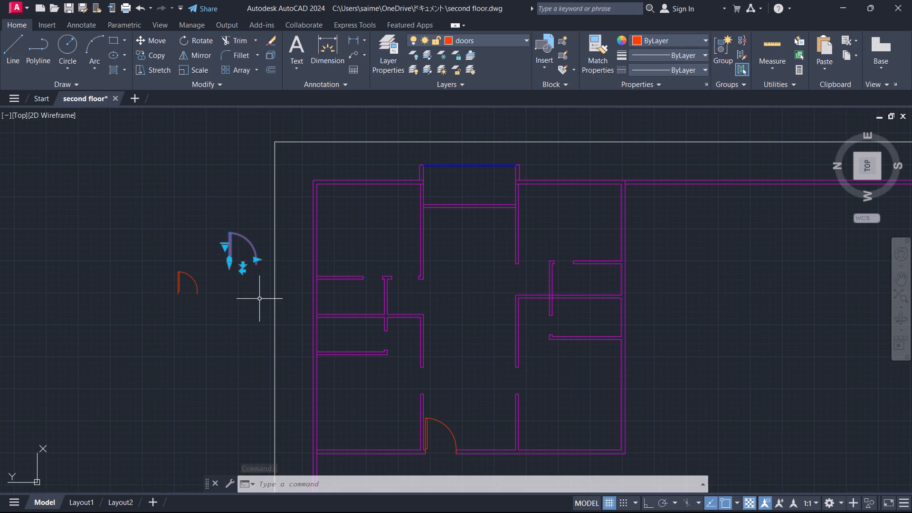
text(mi)
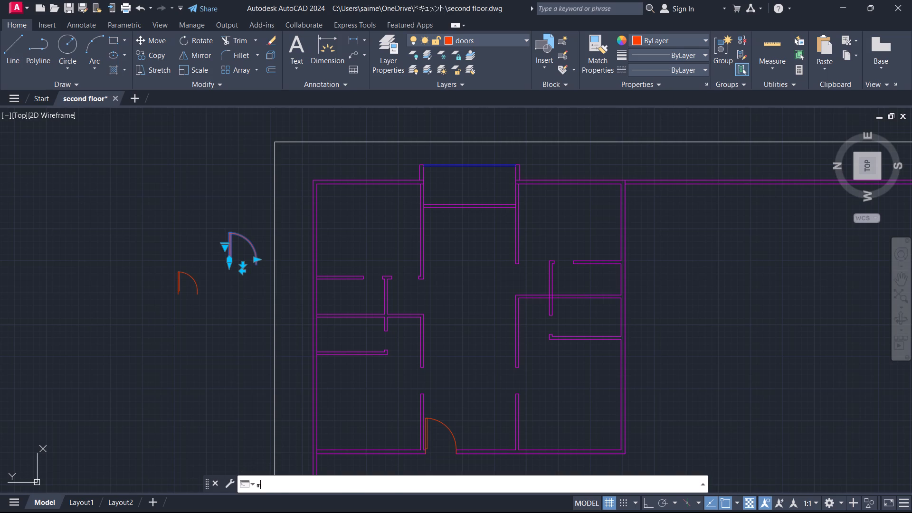
key(Return)
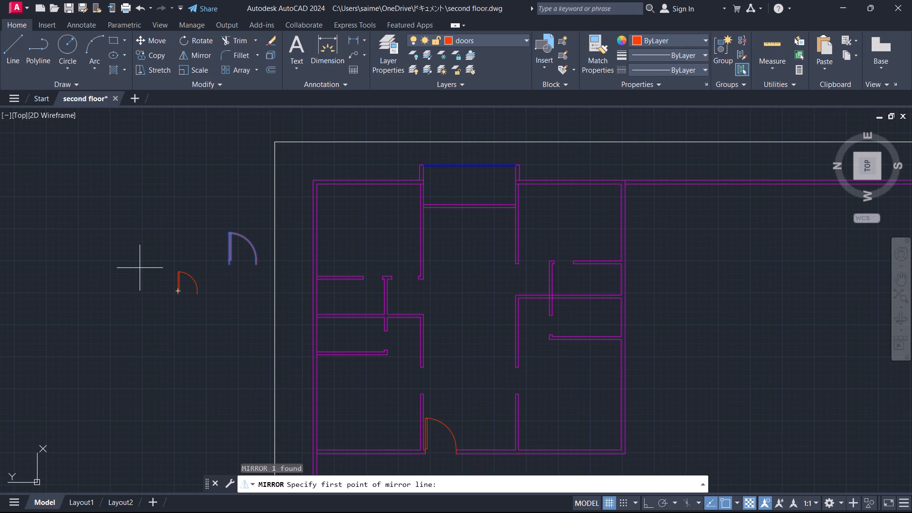
click(139, 265)
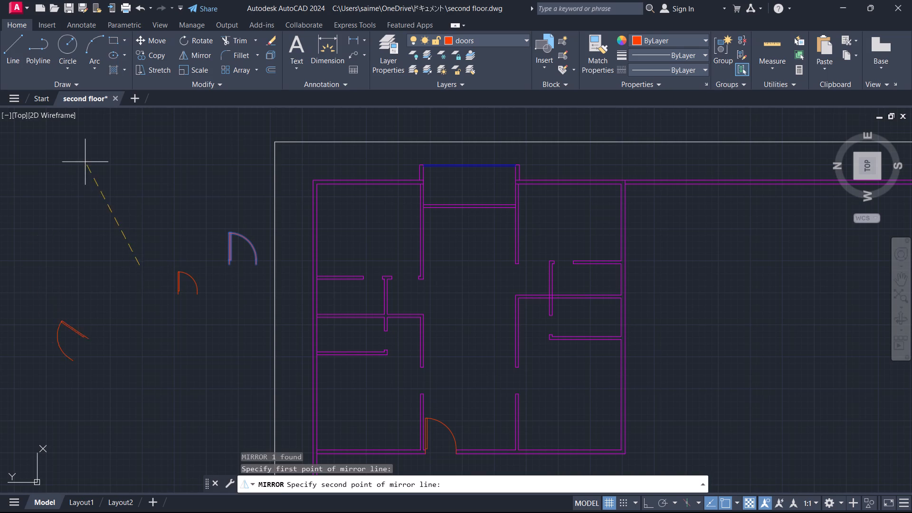
key(F8)
click(140, 159)
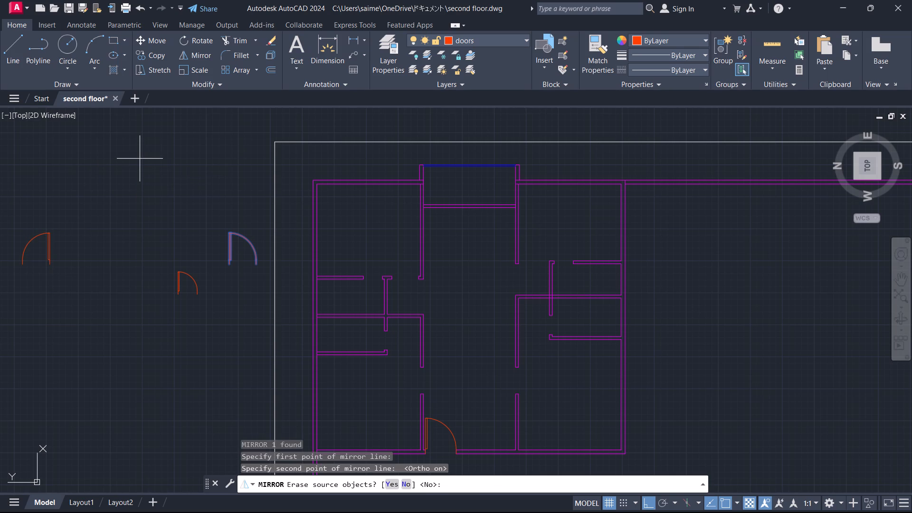
key(Return)
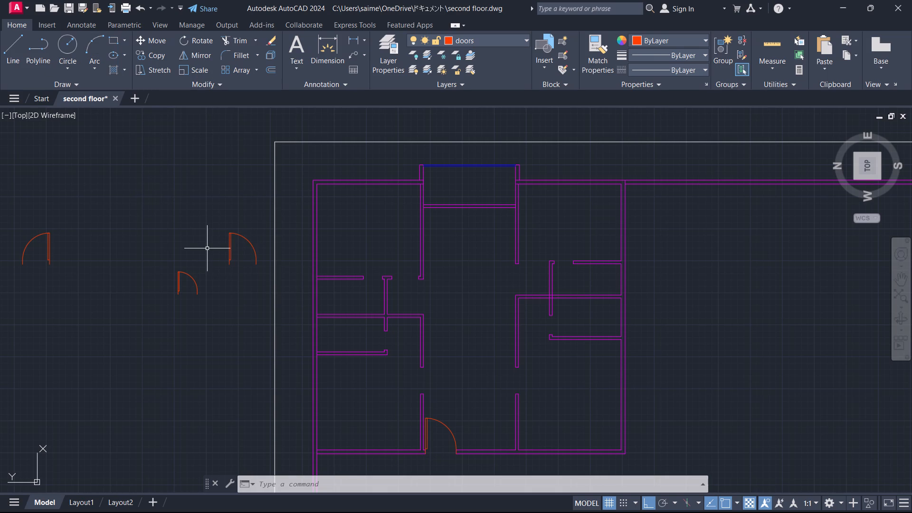
With Ortho off, copy the mirrored 3'6" door by its hinge-side endpoint to the south jamb's west corner in the northeast room's west wall opening.
scroll(207, 248, down, 1)
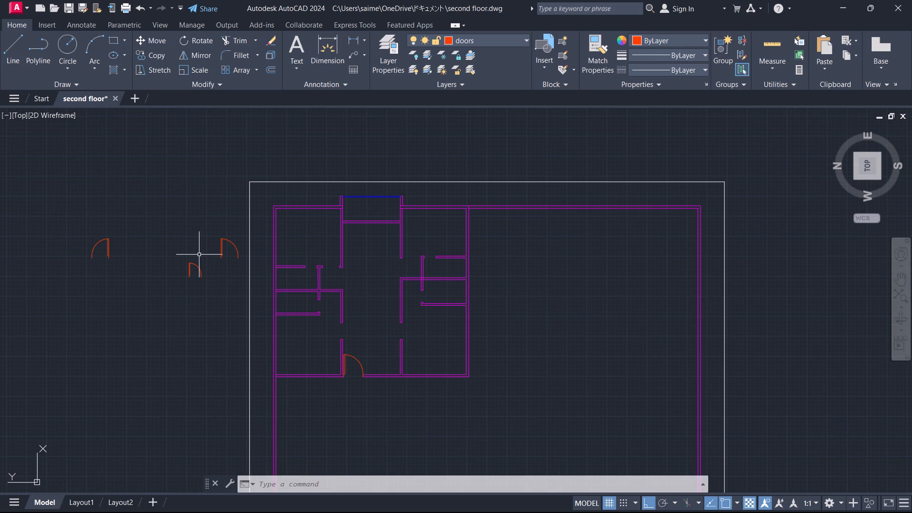
middle_drag(199, 255, 194, 229)
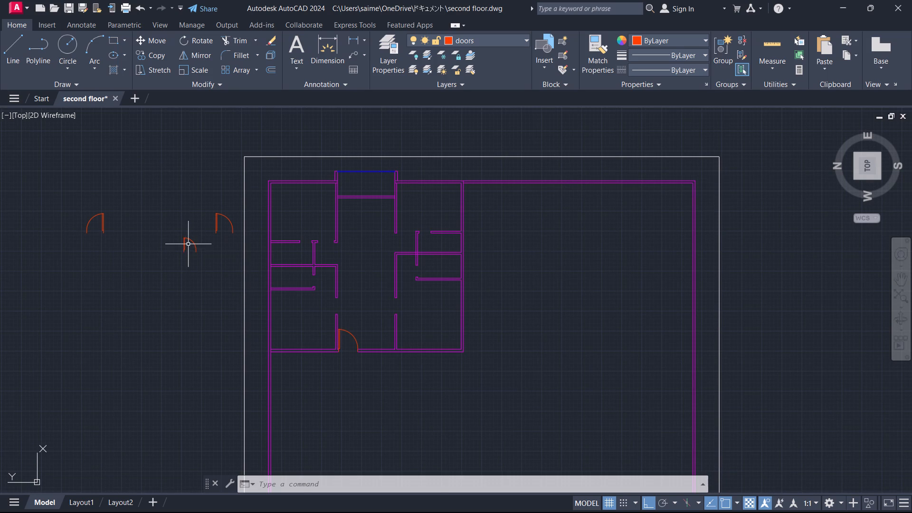
scroll(188, 244, up, 1)
scroll(189, 243, down, 1)
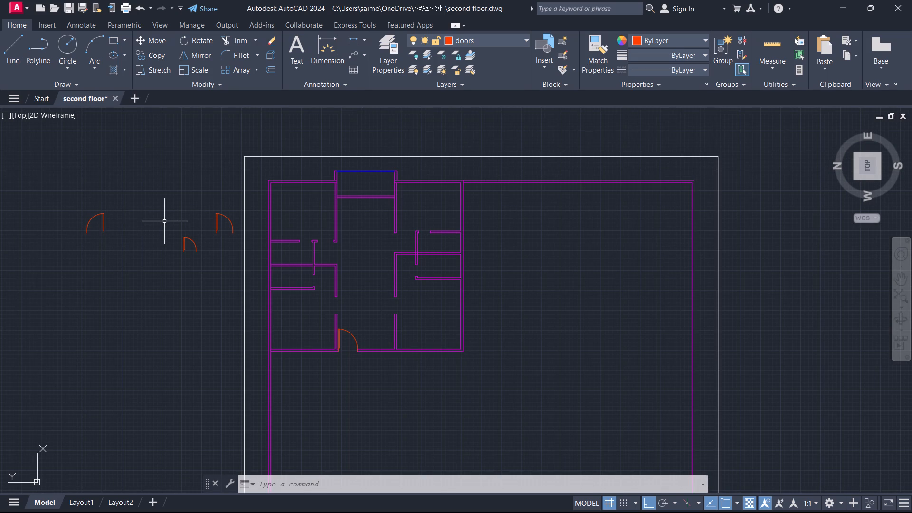
click(118, 209)
click(51, 228)
text(co)
key(Return)
scroll(105, 223, up, 3)
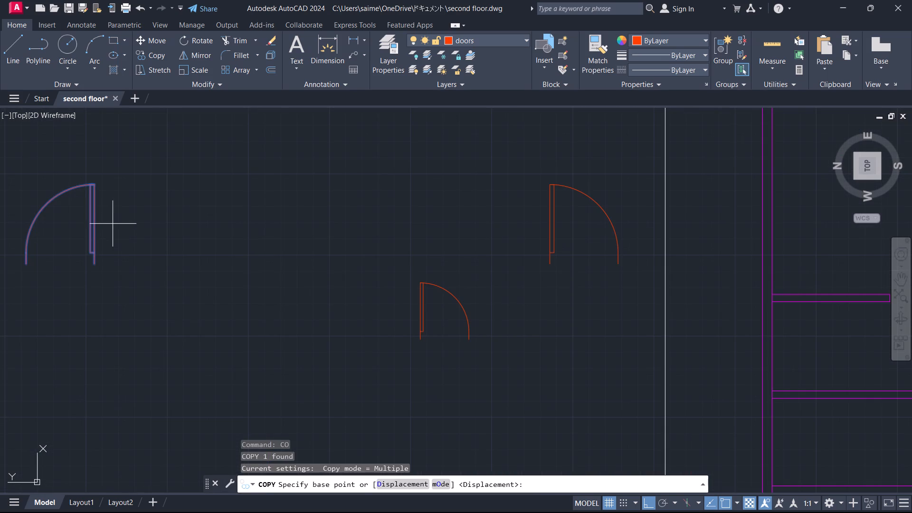
click(94, 267)
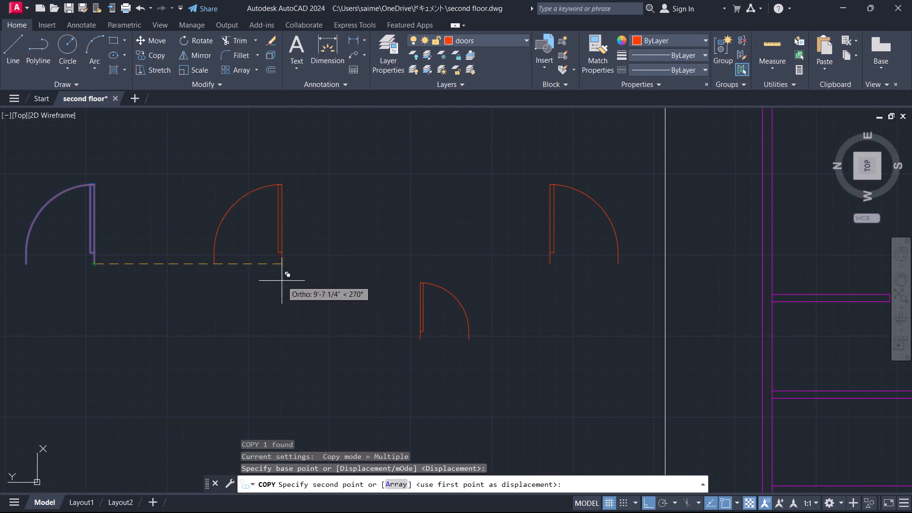
key(F8)
scroll(322, 319, down, 2)
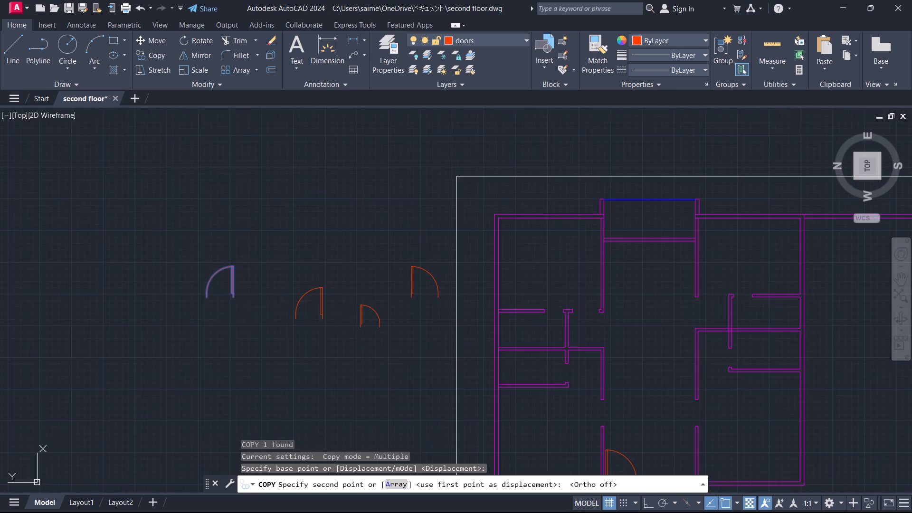
scroll(586, 327, up, 5)
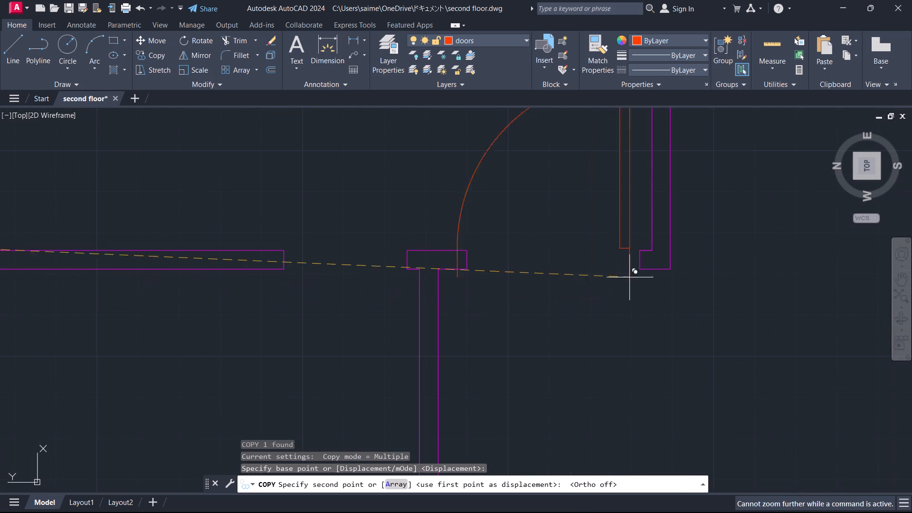
drag(638, 271, 630, 279)
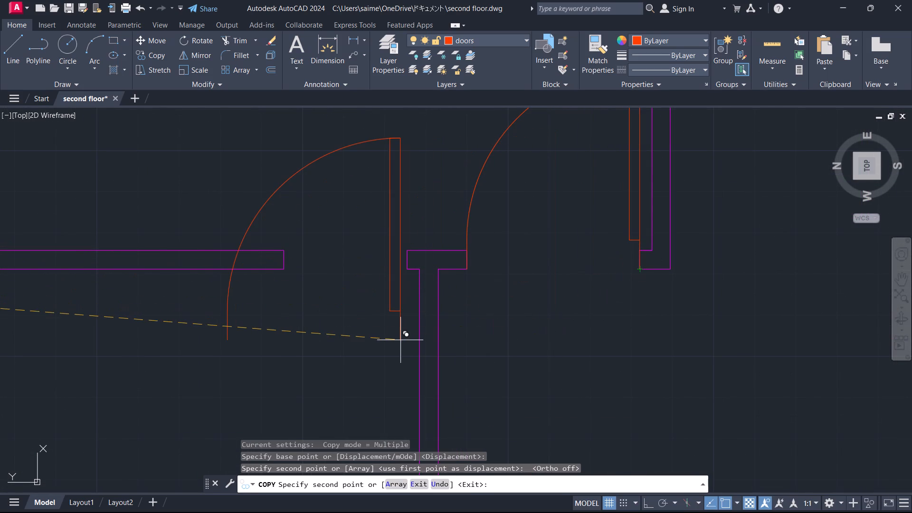
Place another copy of the mirrored 3'6" door freely in the central hall, beside the southwest room's opening.
scroll(339, 329, down, 3)
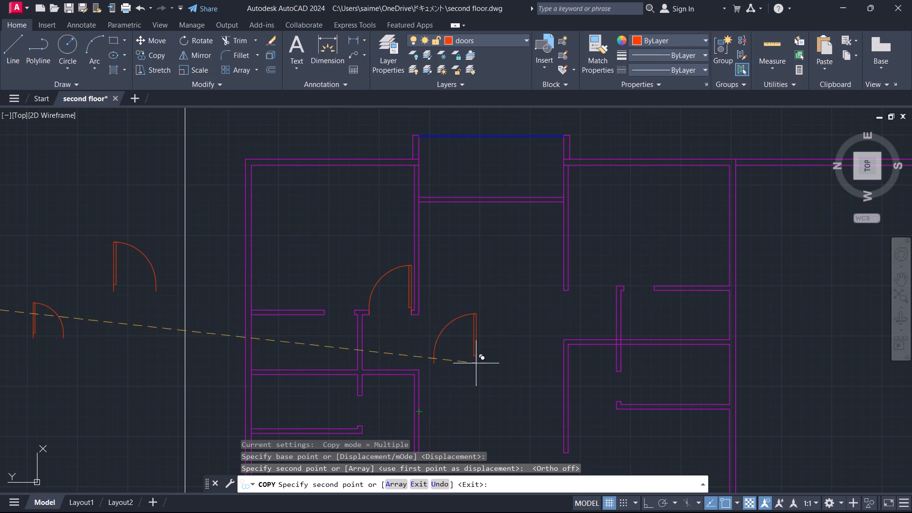
middle_drag(477, 362, 390, 202)
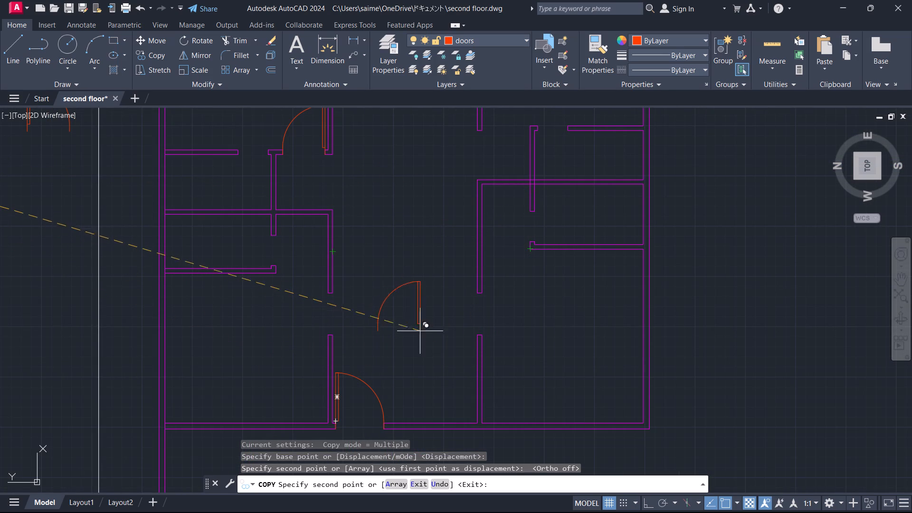
click(460, 328)
key(Escape)
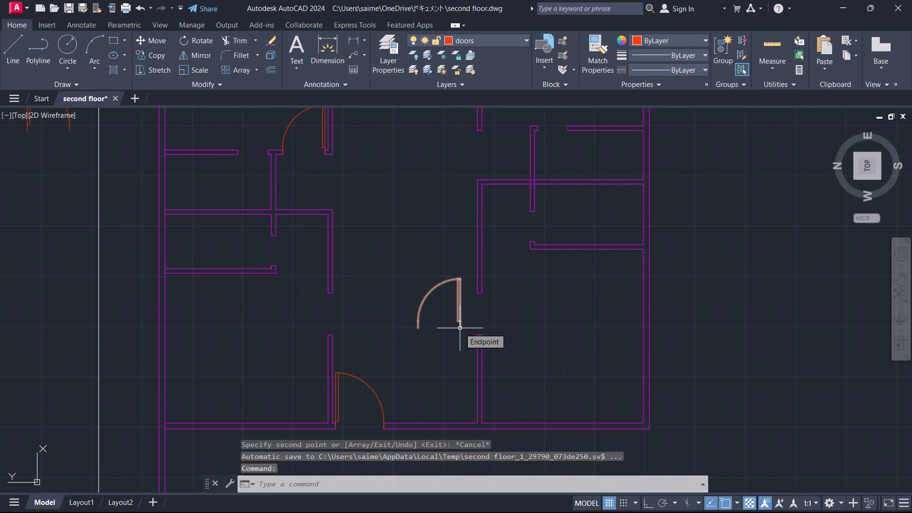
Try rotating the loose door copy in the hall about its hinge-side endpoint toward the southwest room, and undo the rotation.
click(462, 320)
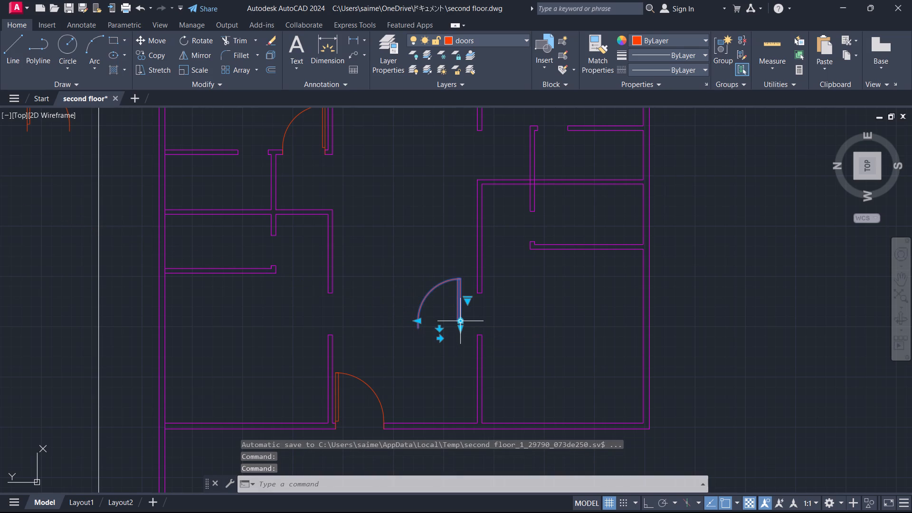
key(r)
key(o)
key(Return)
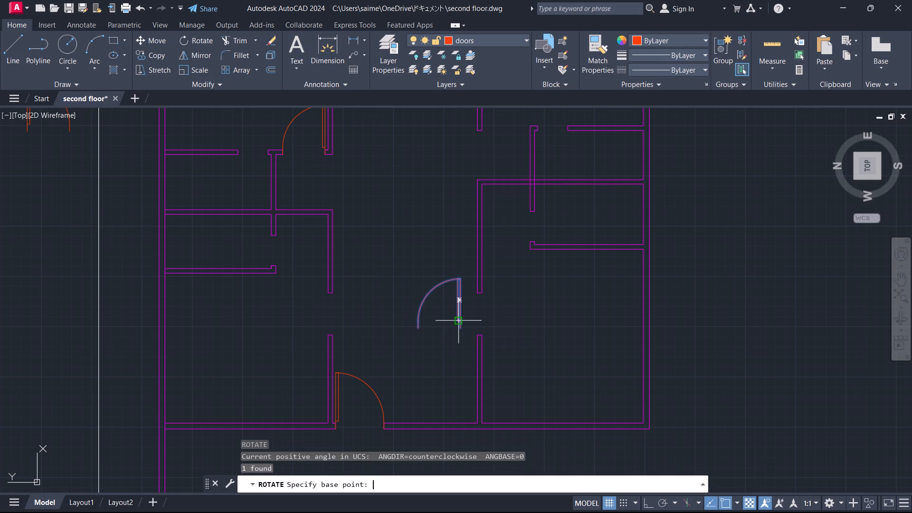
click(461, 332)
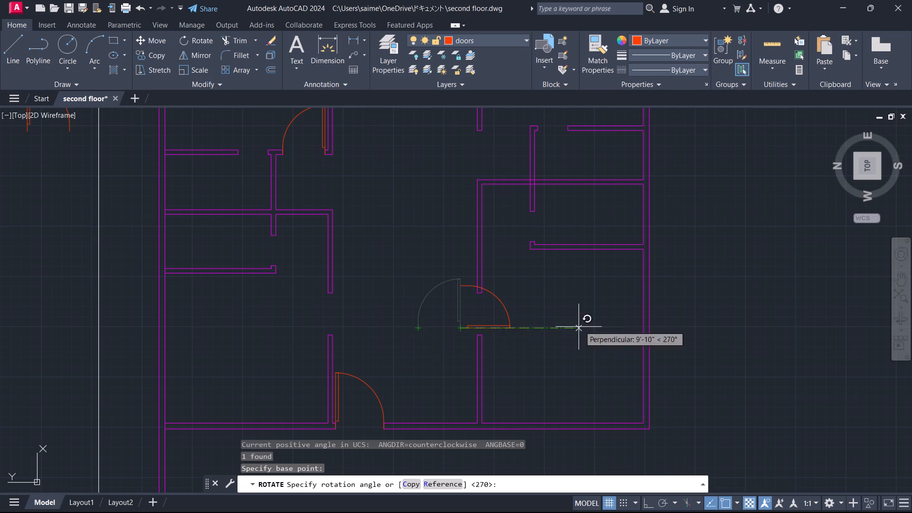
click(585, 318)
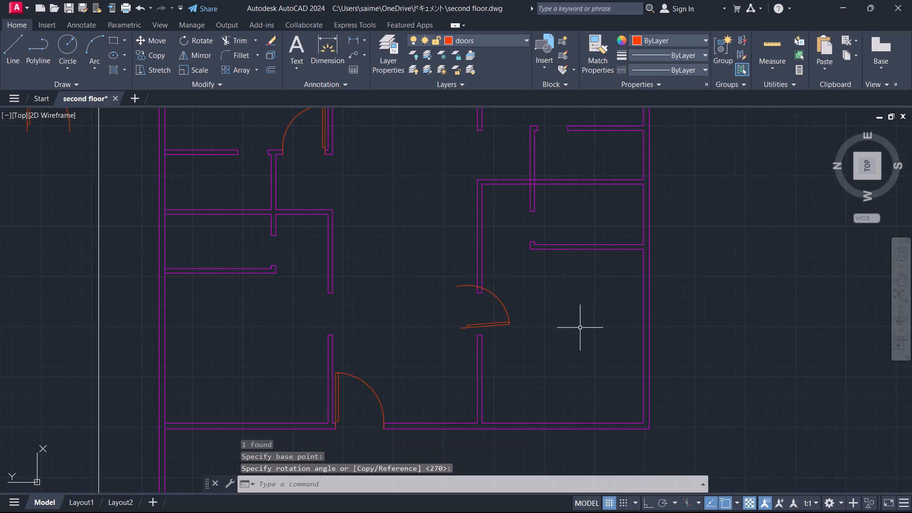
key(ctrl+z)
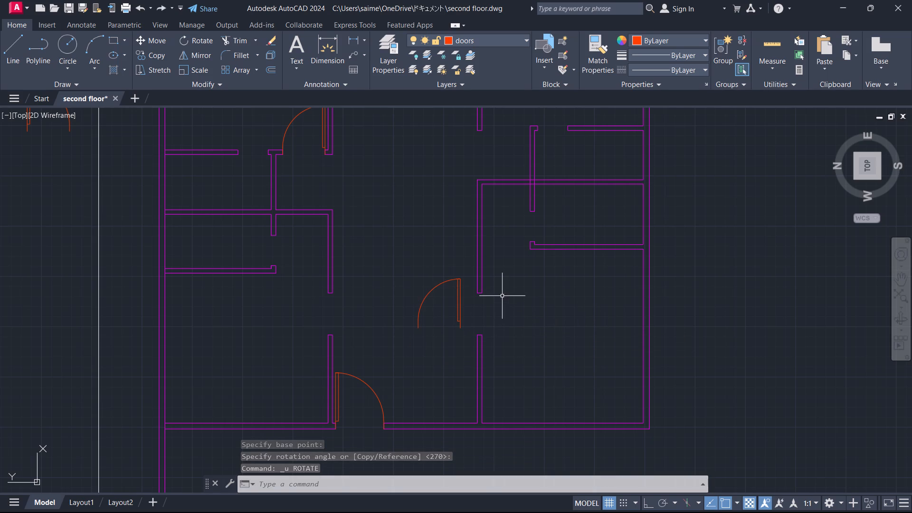
Rotate the loose door copy in the hall 270° about its hinge-side endpoint so its leaf points south.
click(459, 308)
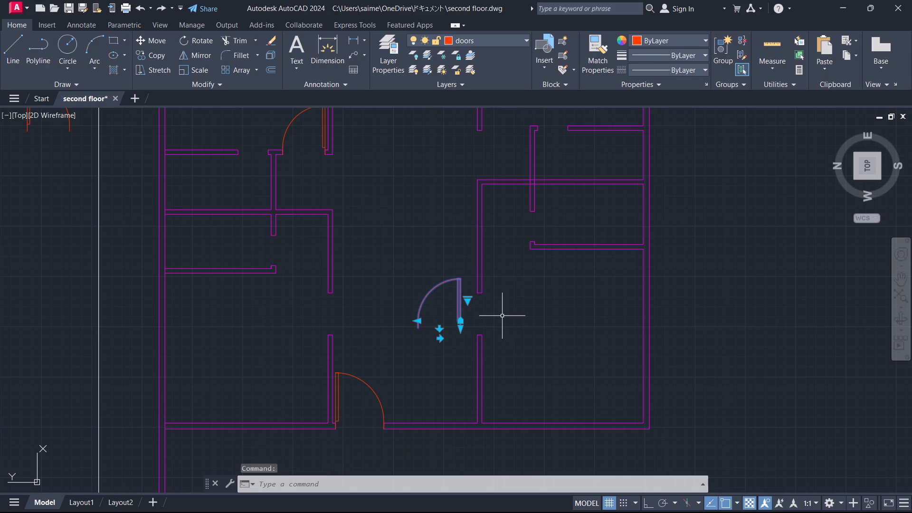
key(r)
key(o)
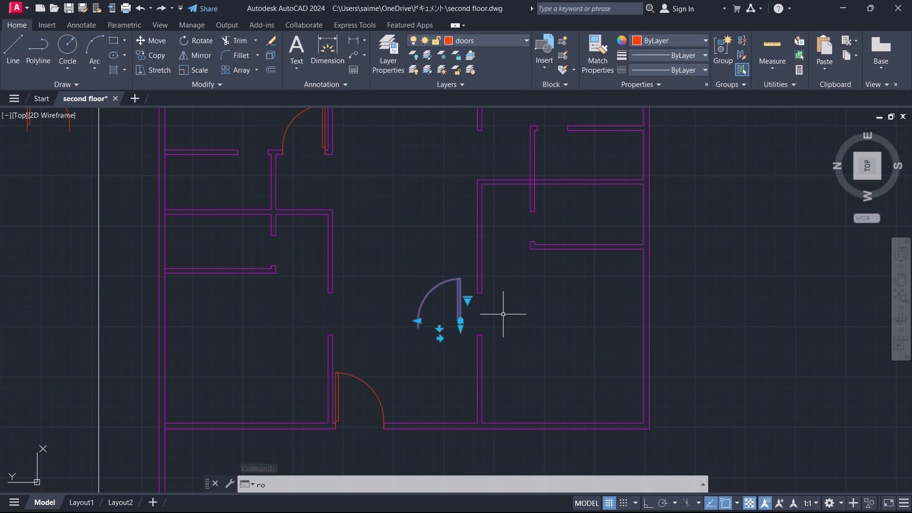
key(Return)
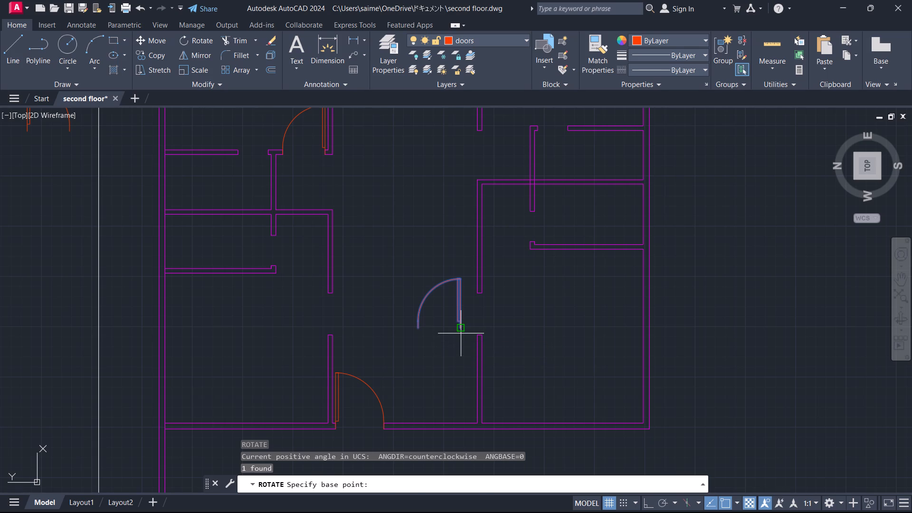
click(461, 333)
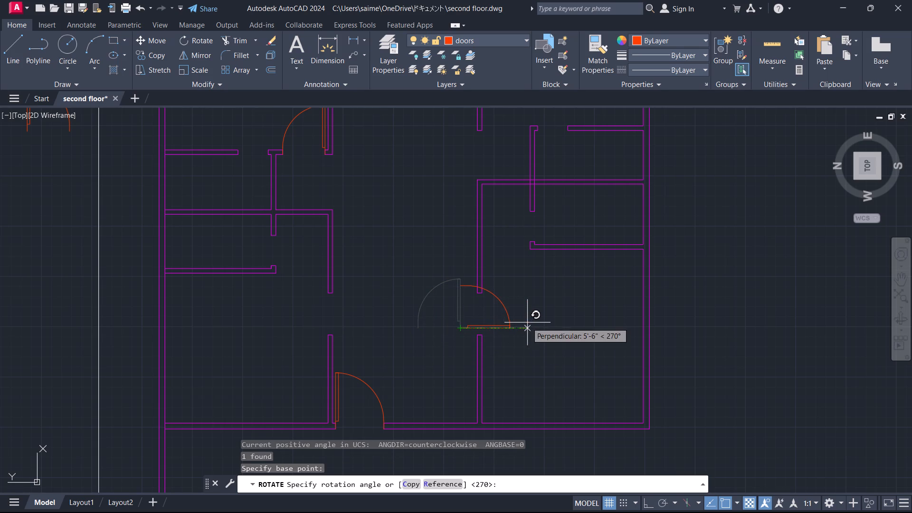
click(567, 323)
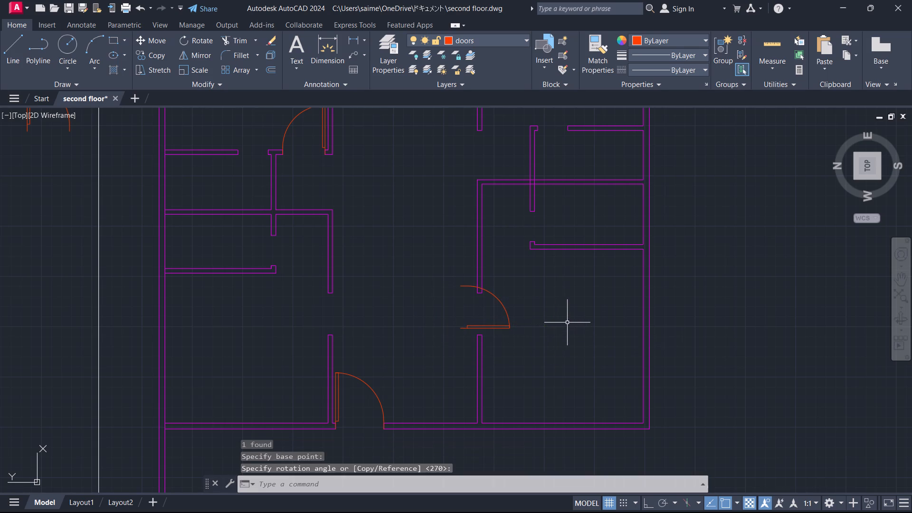
Move the rotated door by its hinge-side endpoint to the hall-side corner of the west jamb in the southwest room's opening.
click(469, 327)
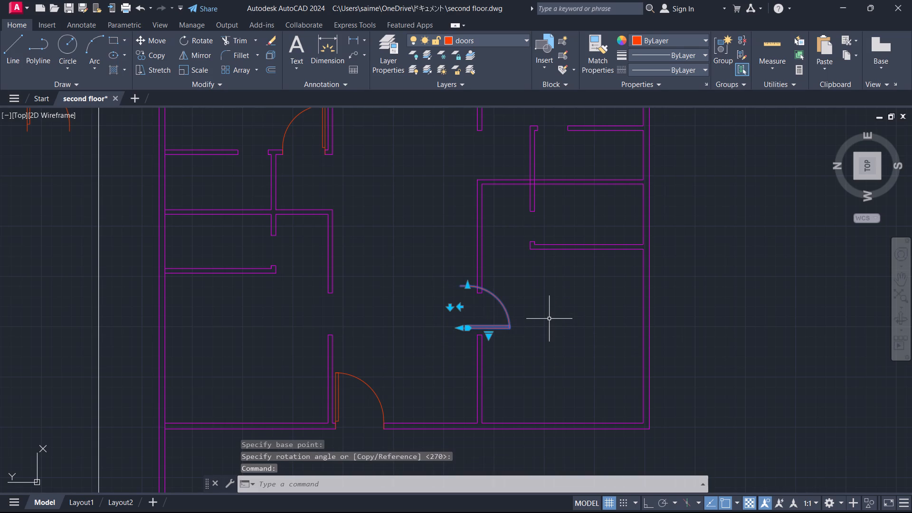
text(co)
key(Escape)
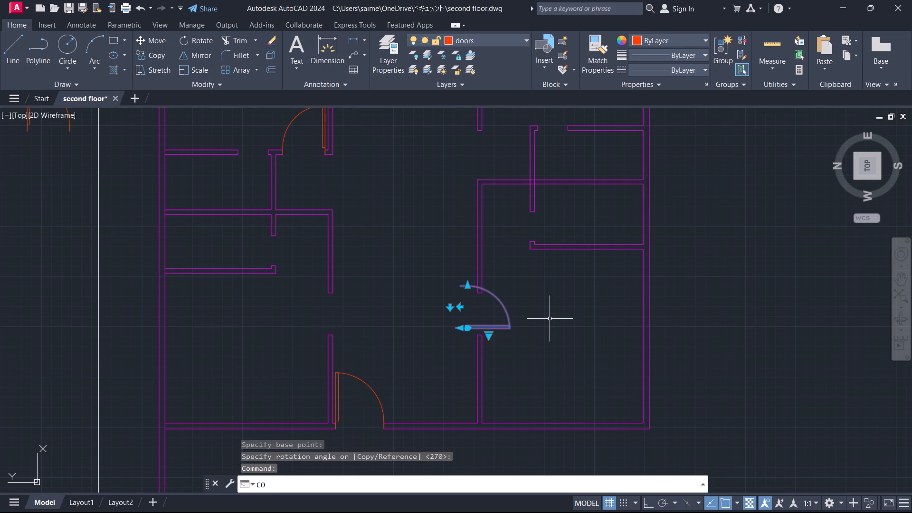
key(m)
key(Return)
scroll(469, 332, up, 4)
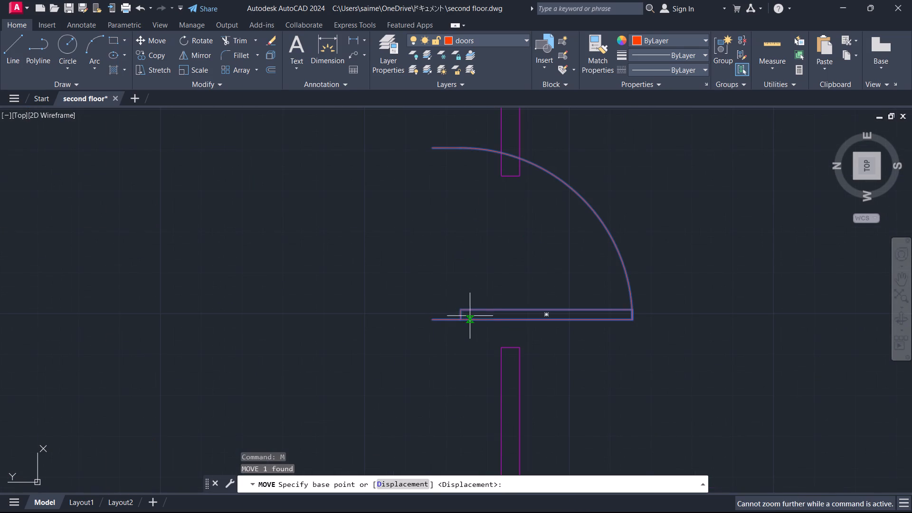
click(433, 322)
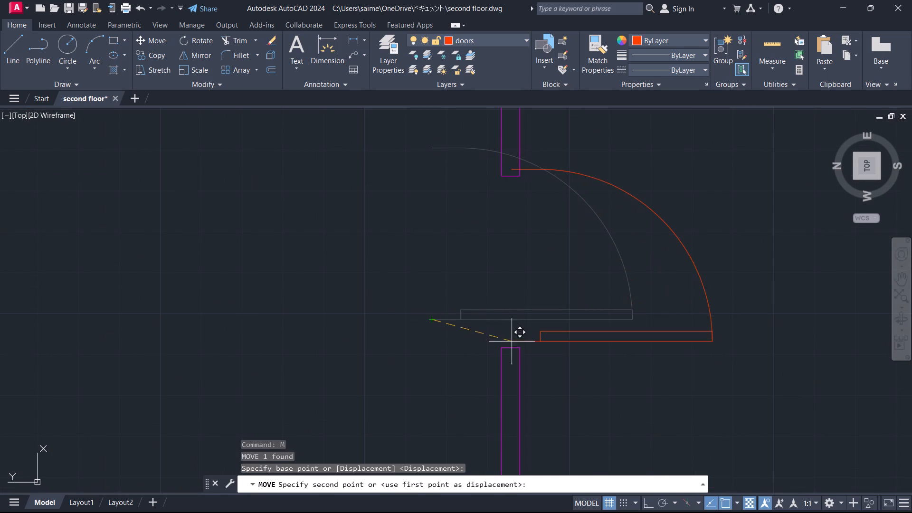
click(498, 346)
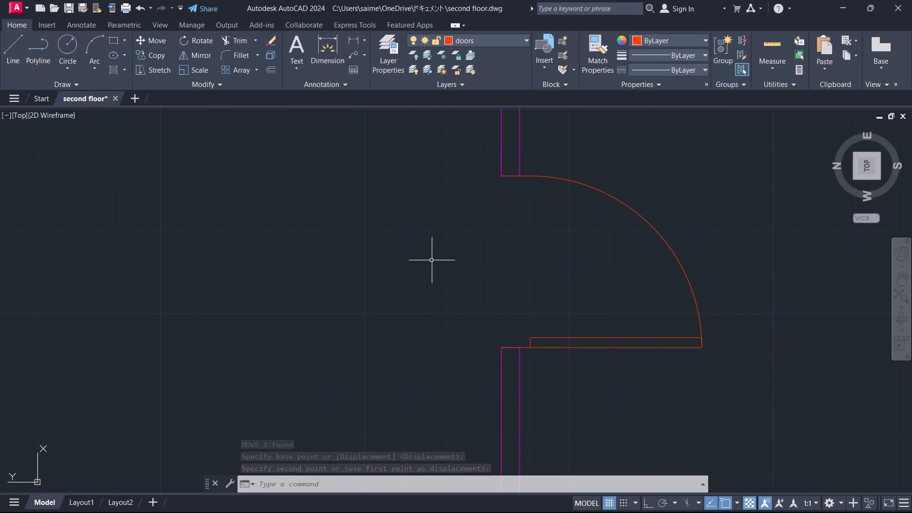
Mirror the southwest room's door across an east-west line from the south jamb of the west entrance, keeping the original.
scroll(432, 260, down, 2)
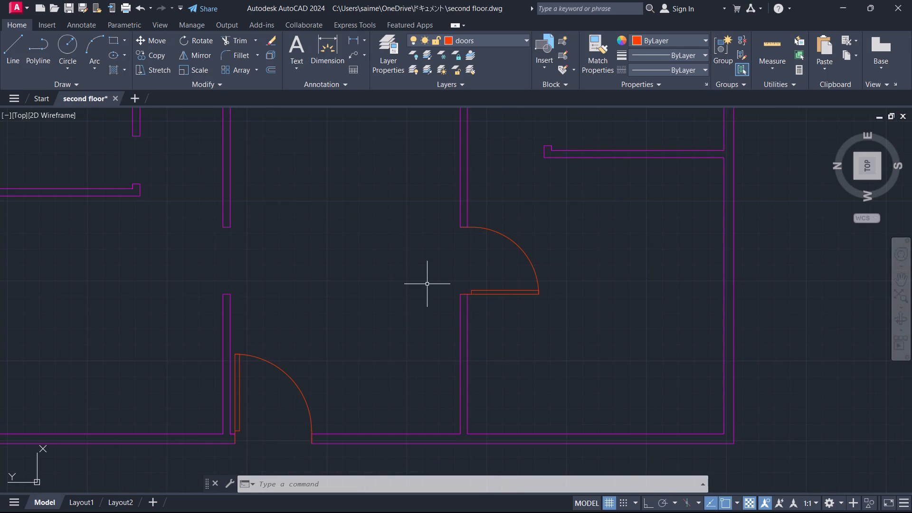
text(mi)
key(Return)
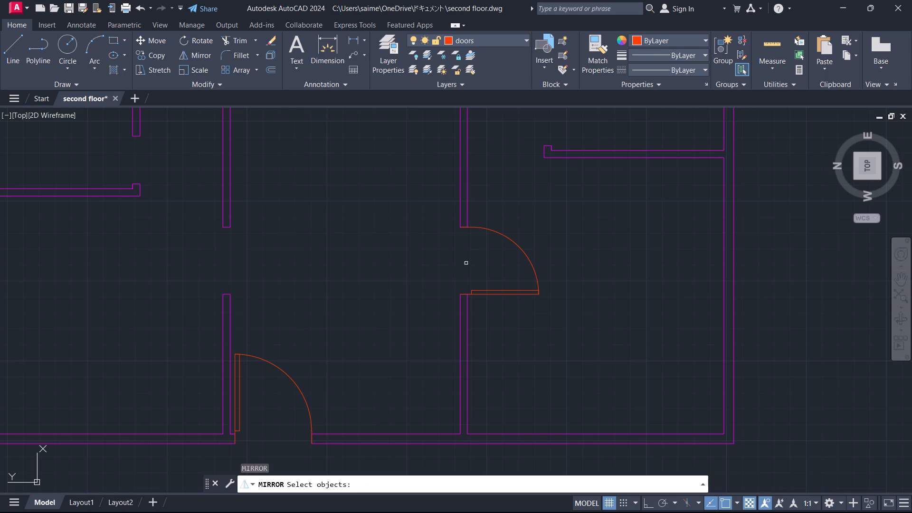
click(509, 240)
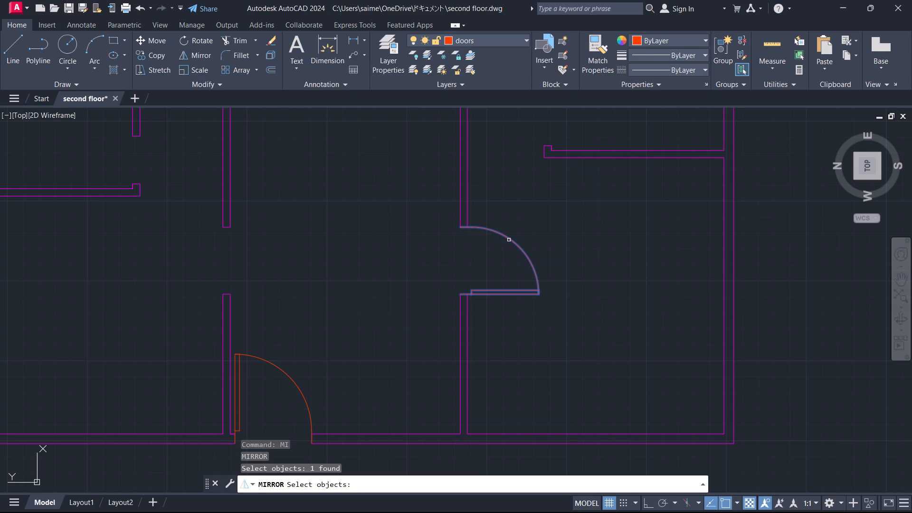
key(Return)
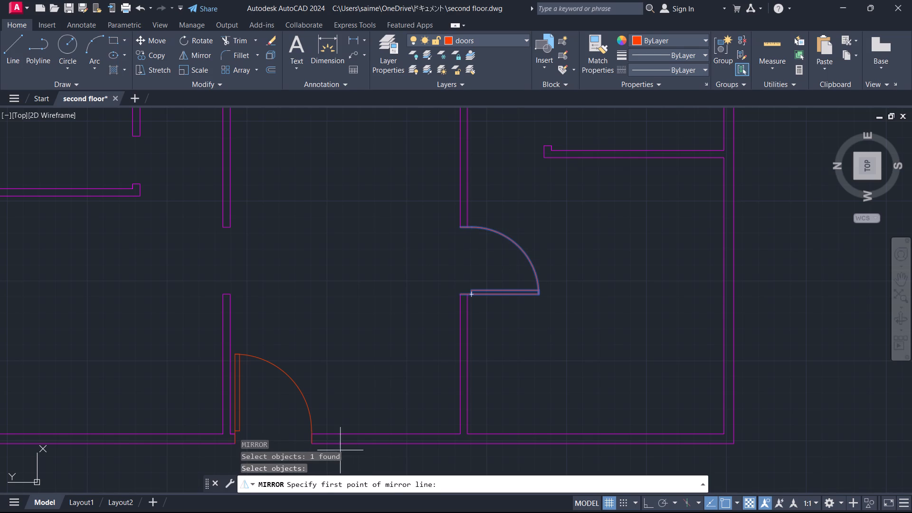
click(311, 442)
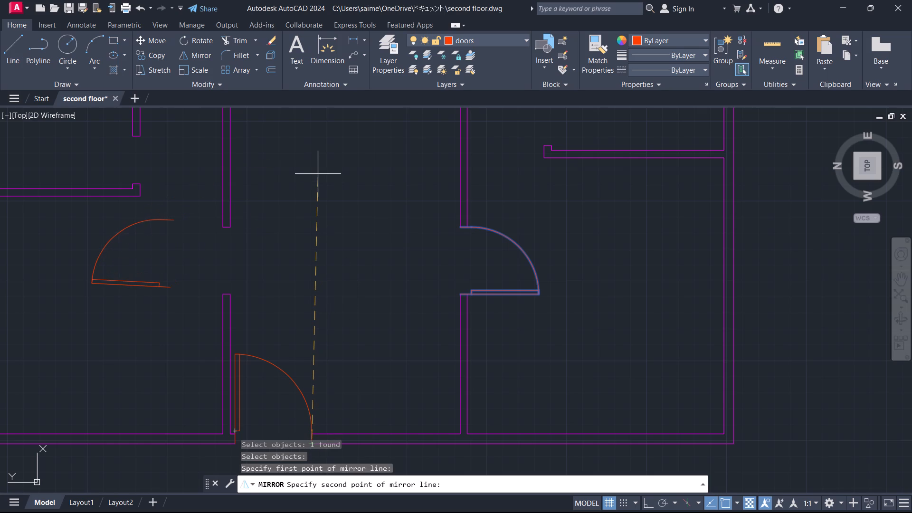
key(F8)
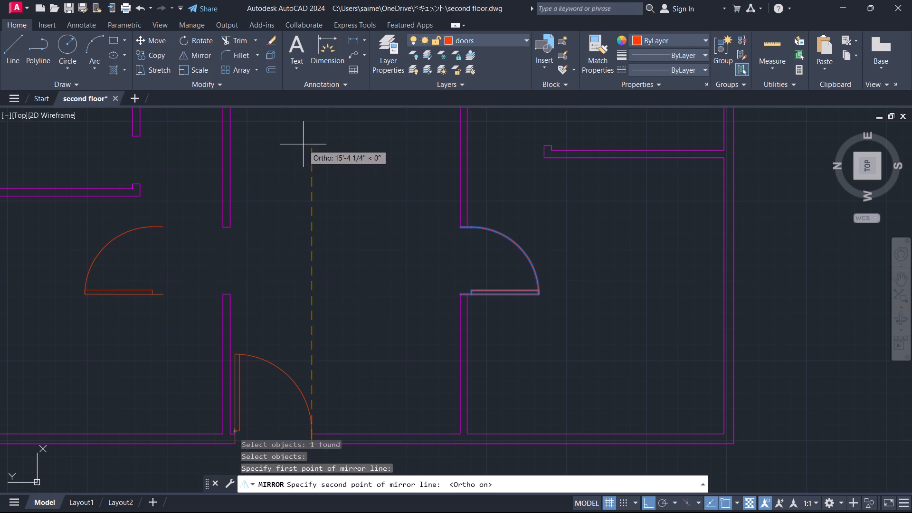
click(303, 143)
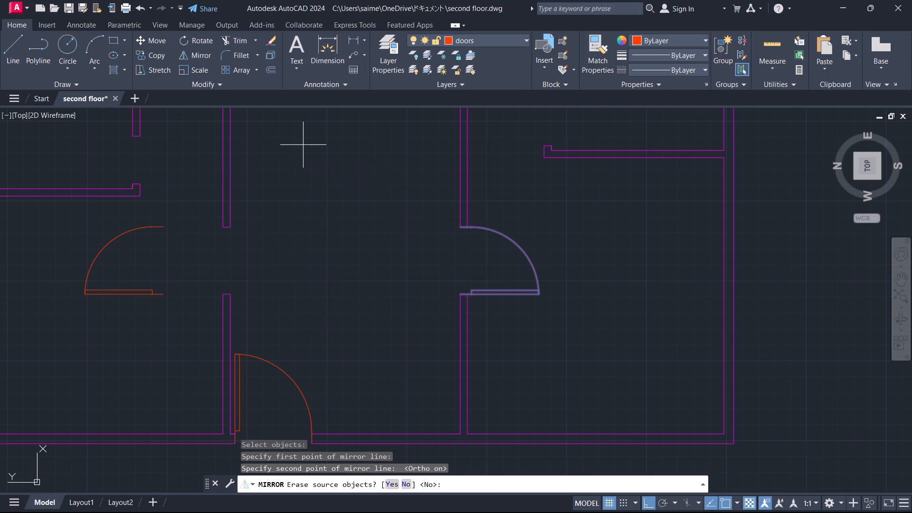
key(F8)
click(137, 278)
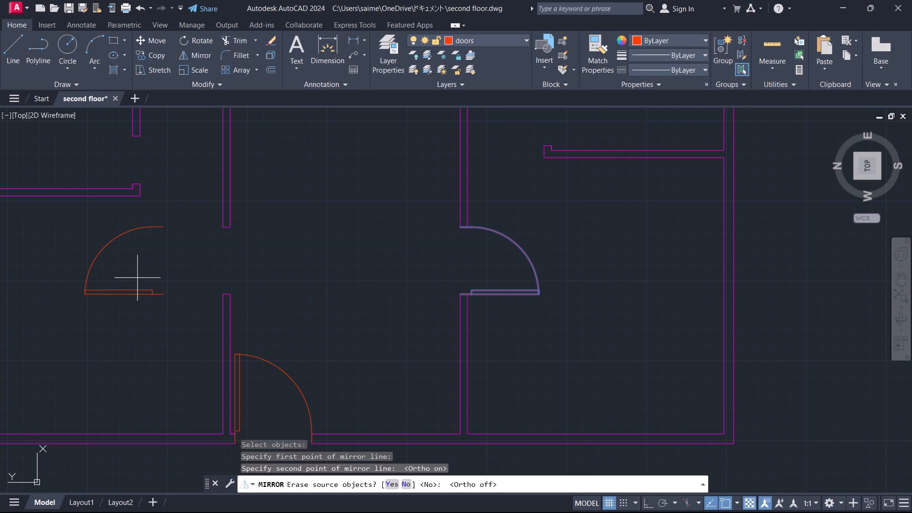
click(123, 275)
key(Return)
Move the mirrored door by its hinge-side endpoint to the hall-side corner of the west jamb in the northwest room's opening.
click(131, 256)
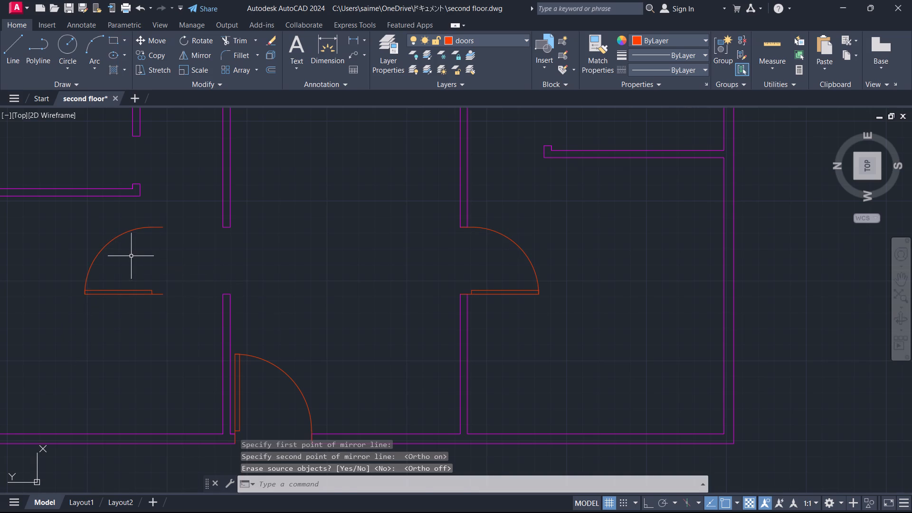
click(66, 357)
key(m)
key(Return)
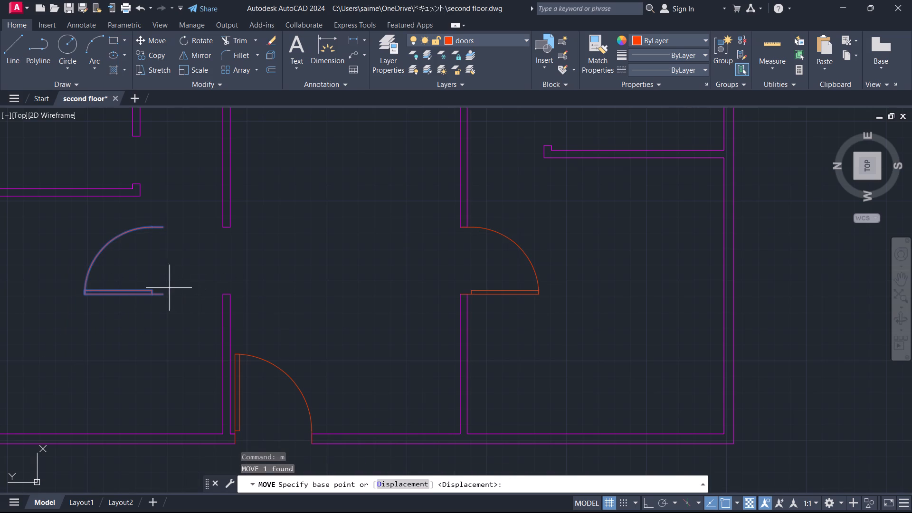
click(163, 295)
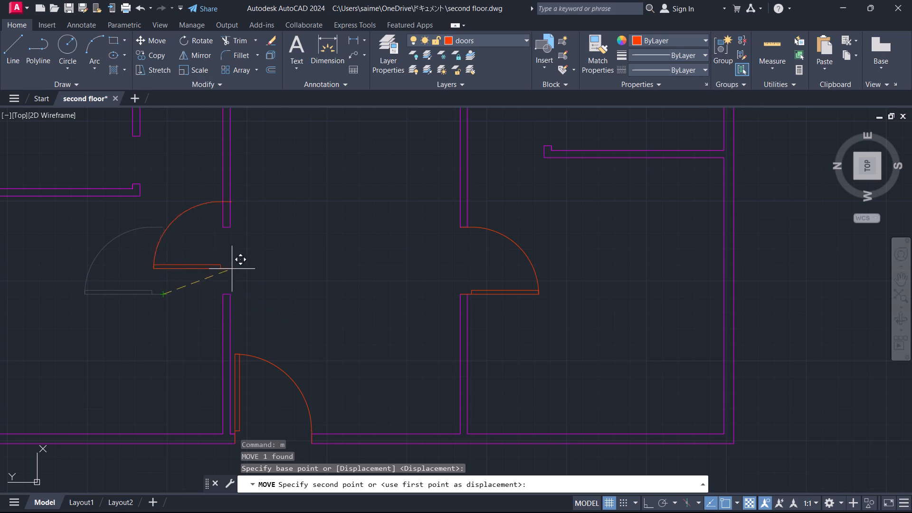
click(231, 294)
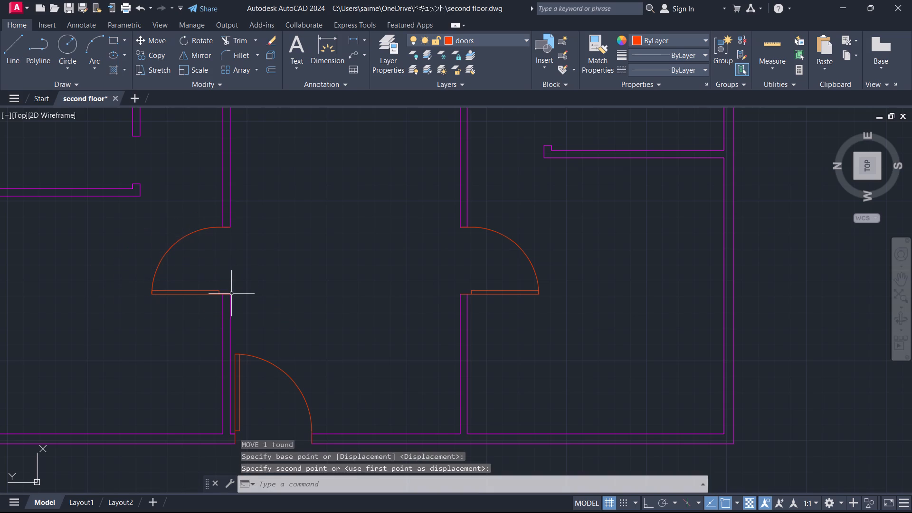
Erase the loose 3'6" door and its mirrored counterpart outside the plan's north side.
scroll(263, 276, down, 2)
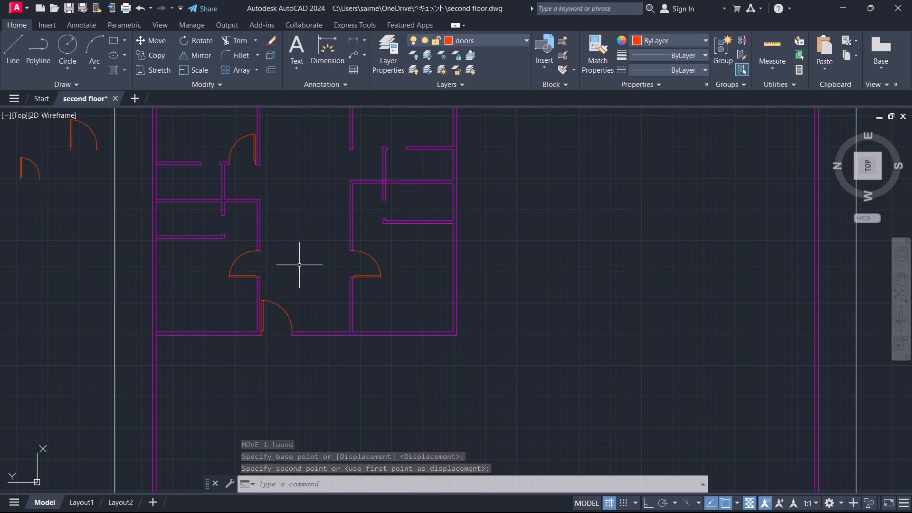
scroll(299, 265, down, 1)
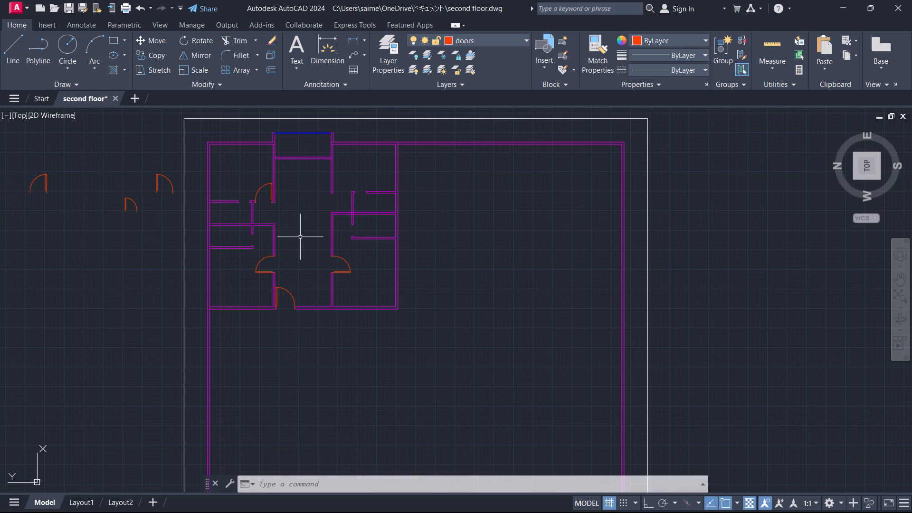
middle_drag(300, 239, 304, 293)
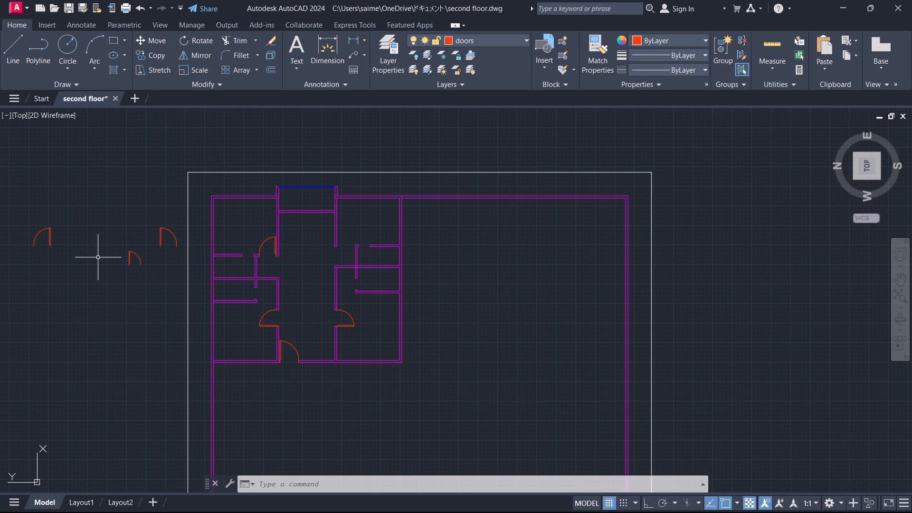
click(41, 228)
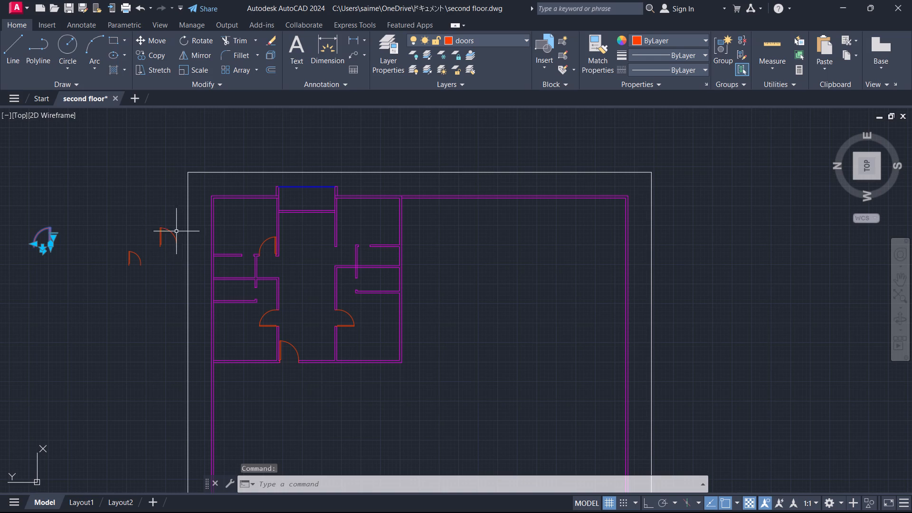
click(166, 228)
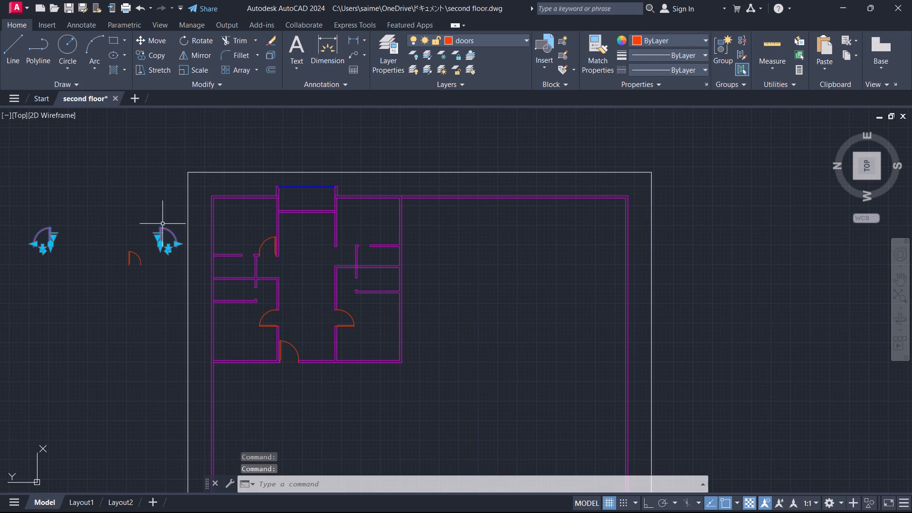
key(e)
key(Return)
Mirror the loose 2'6" door across an east-west line on its south side, keeping the original.
scroll(134, 251, up, 2)
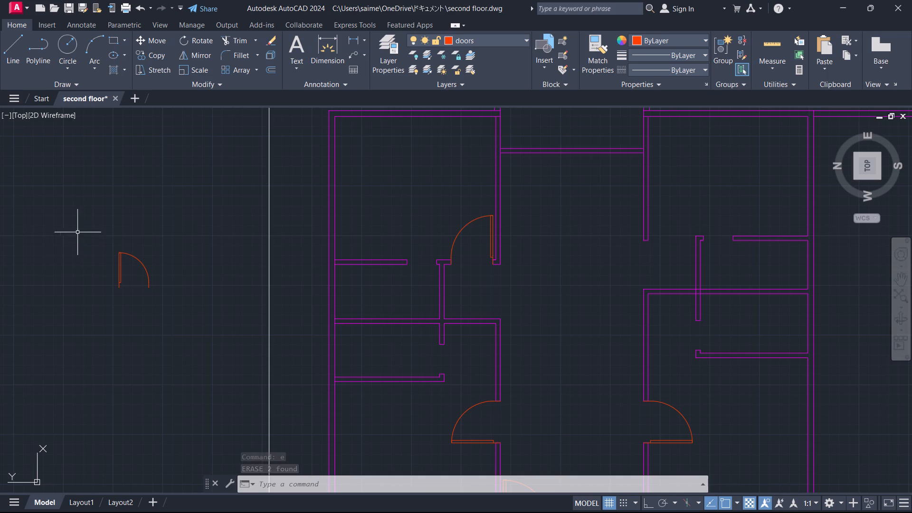
click(77, 218)
click(193, 350)
text(mi)
key(Return)
click(185, 296)
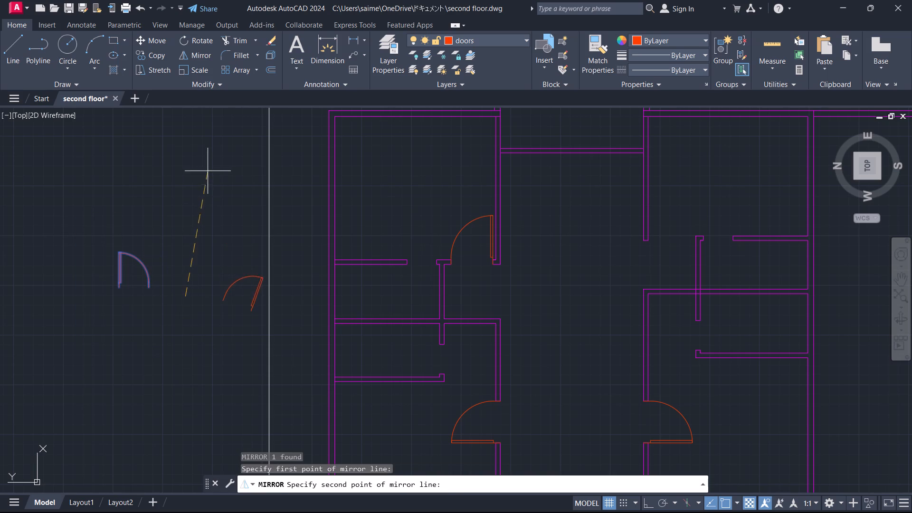
key(F8)
click(189, 164)
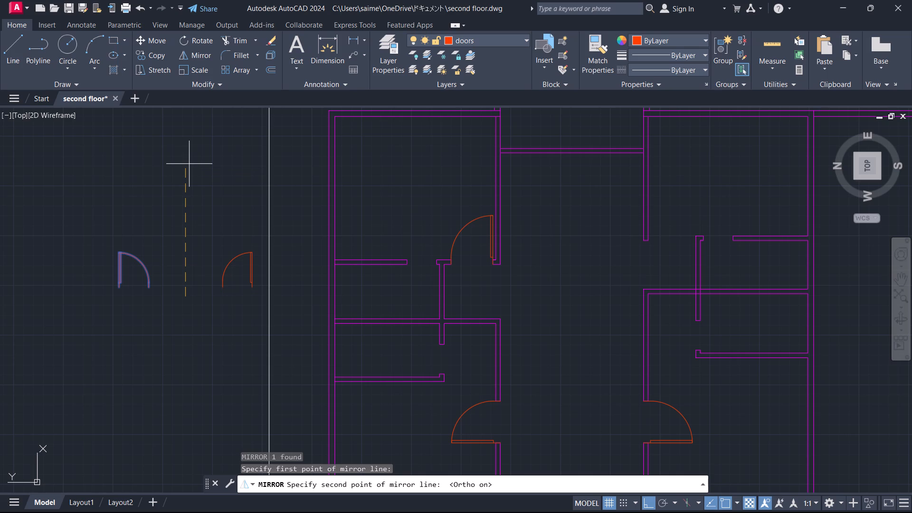
key(Return)
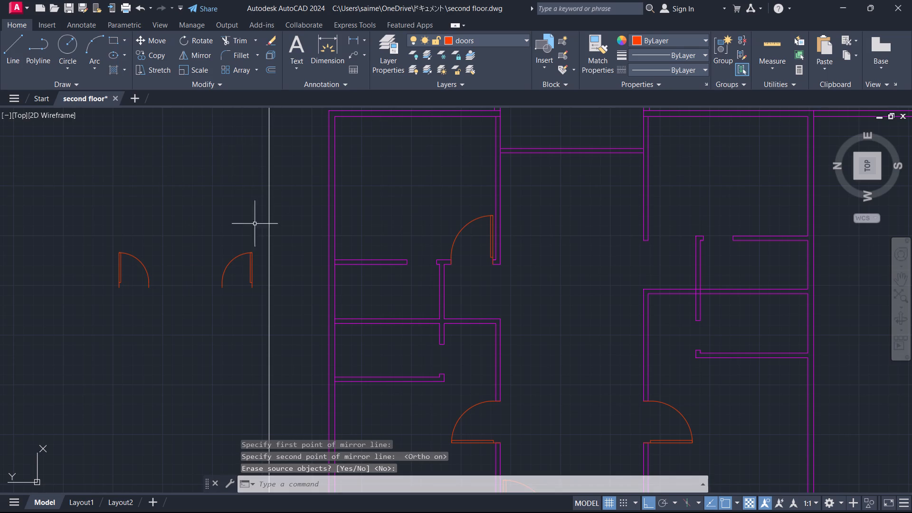
Mirror the southern loose 2'6" door across a north-south line on its west side, keeping the original.
click(231, 262)
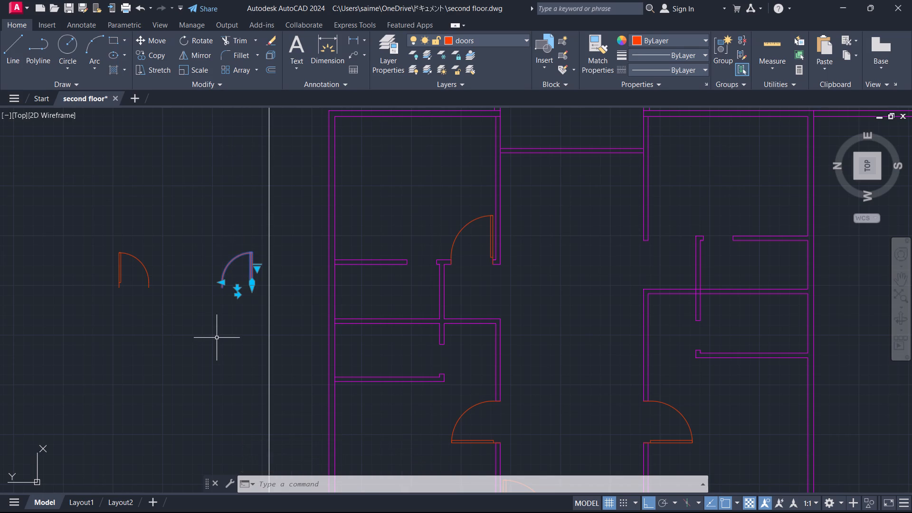
text(mi)
key(Return)
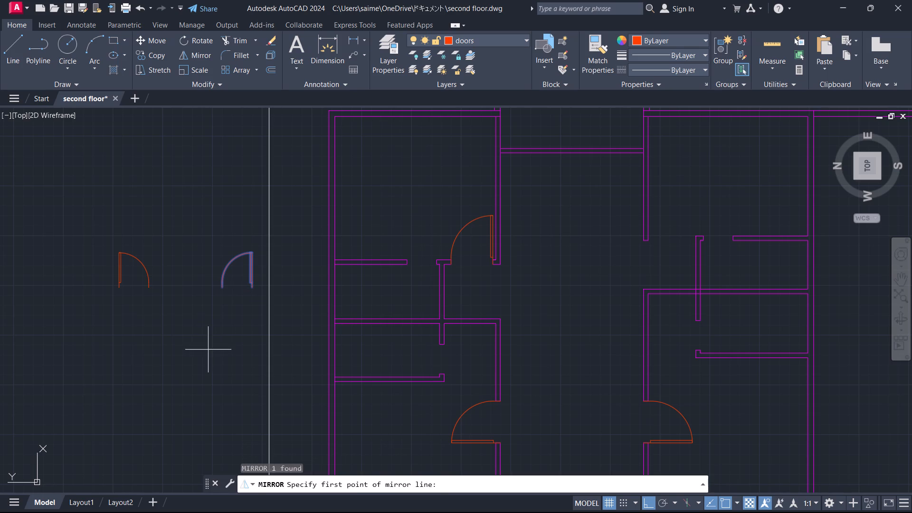
click(206, 338)
click(80, 331)
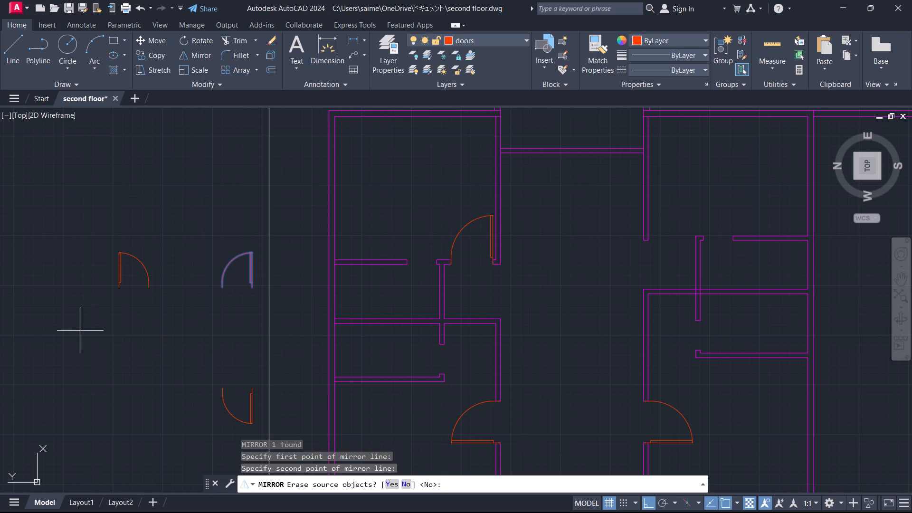
key(Return)
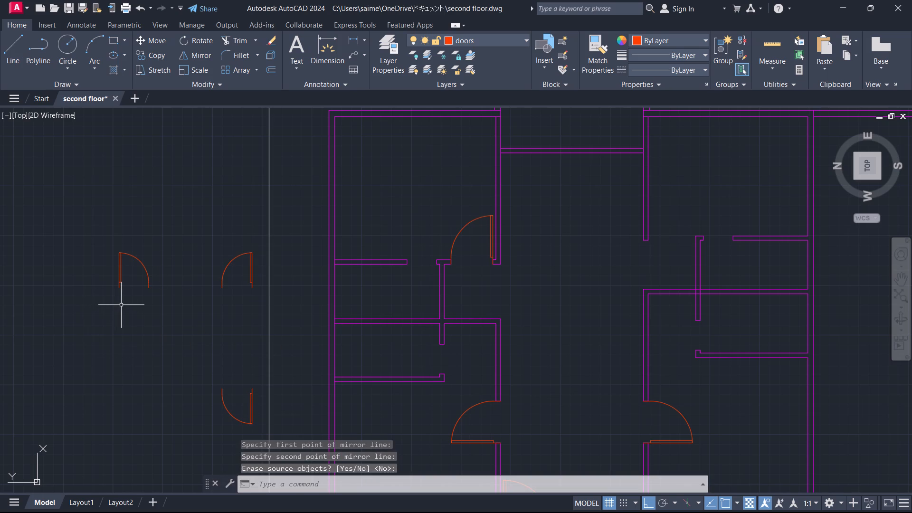
Mirror the west-swinging 2'6" door across an east-west line on its north side, keeping the original.
click(223, 392)
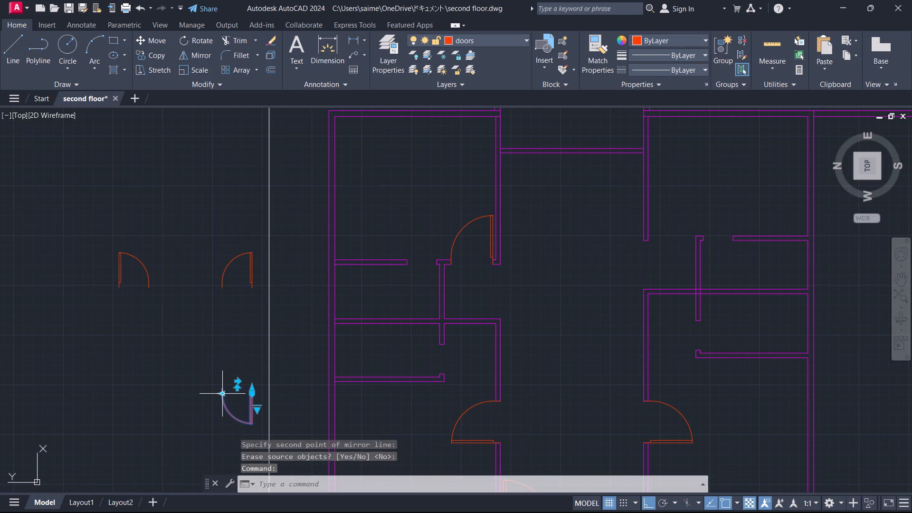
key(m)
key(i)
key(Return)
click(198, 393)
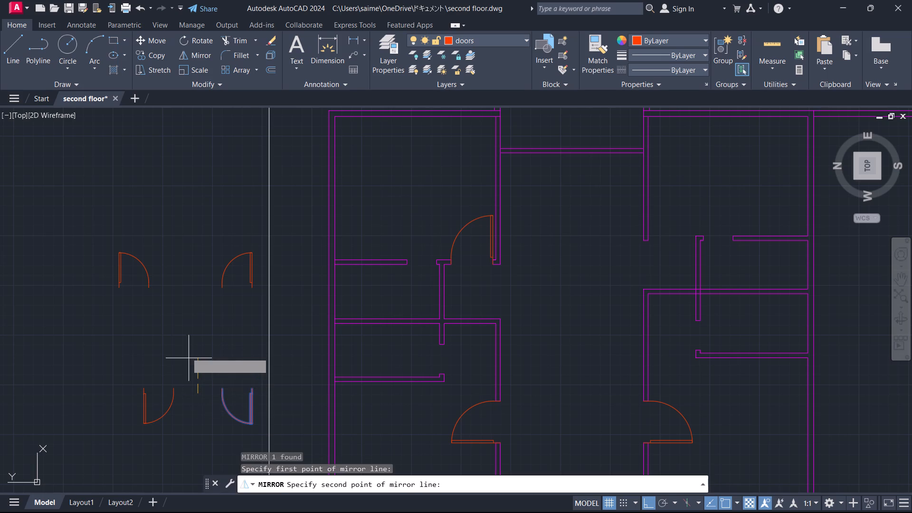
click(196, 319)
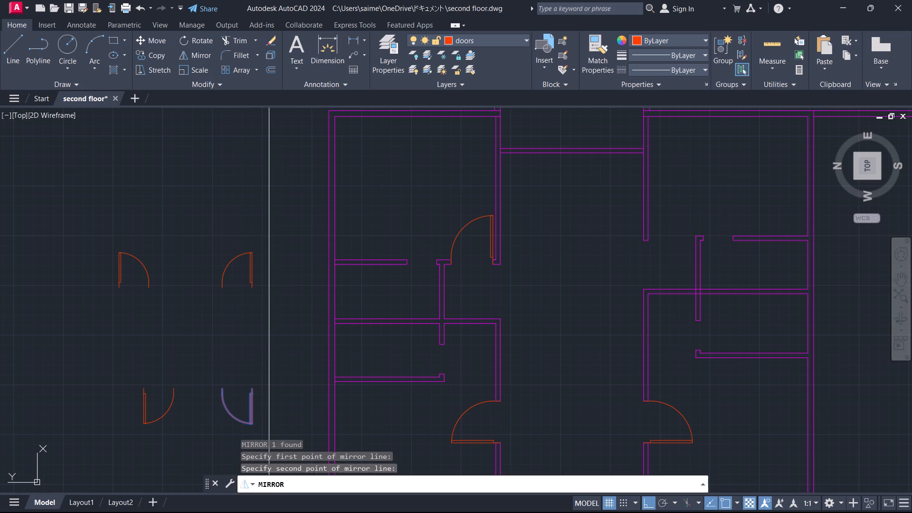
key(Return)
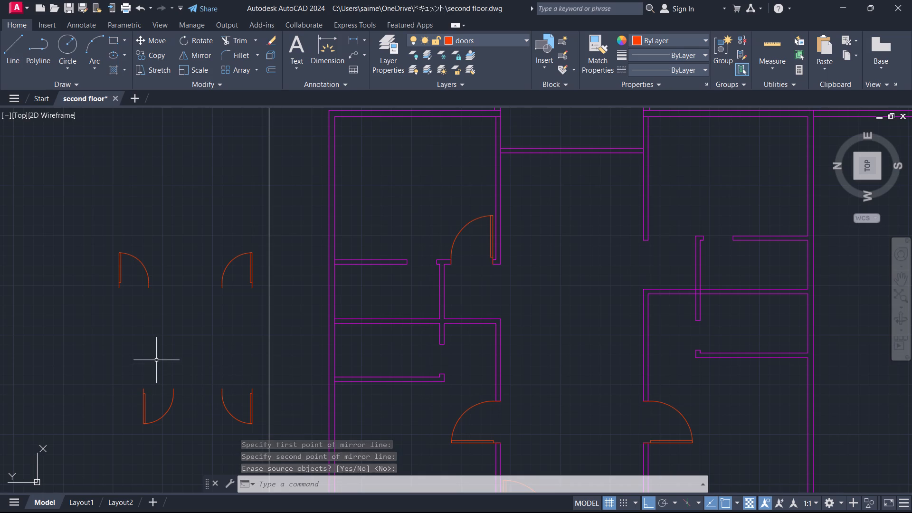
Copy the northern west-swinging loose 2'6" door into the opening in the east wall of the plan's northern small room.
click(145, 407)
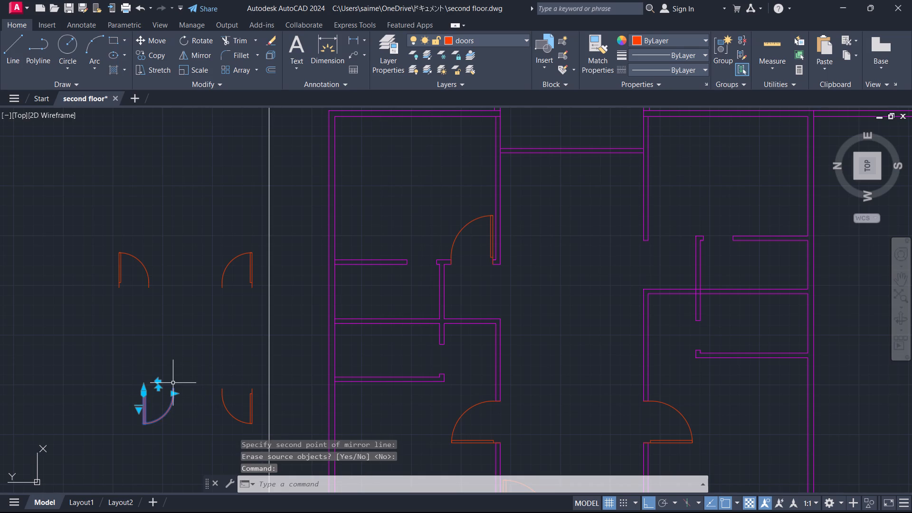
key(c)
key(o)
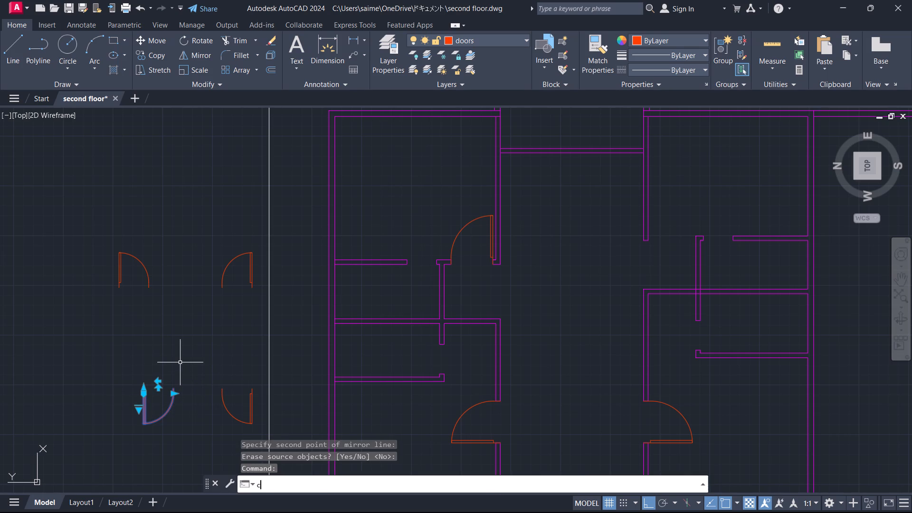
key(Return)
click(142, 388)
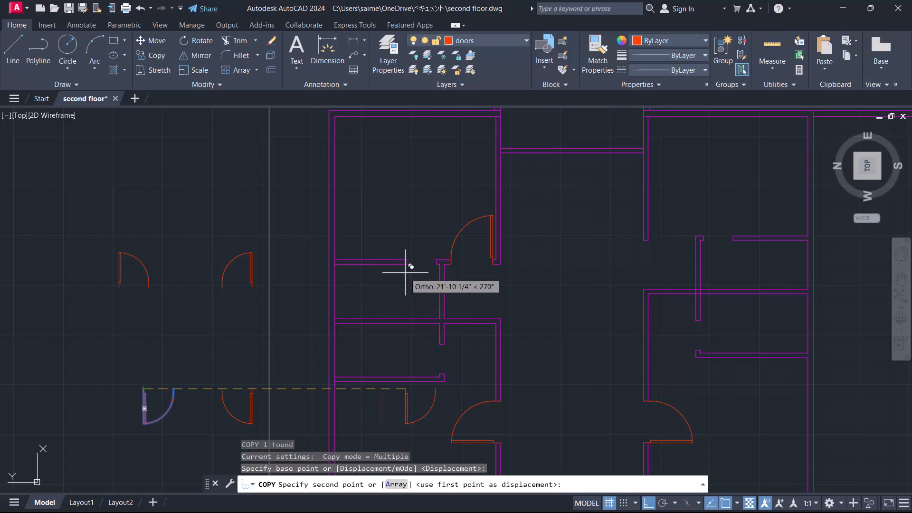
key(F8)
scroll(409, 275, up, 3)
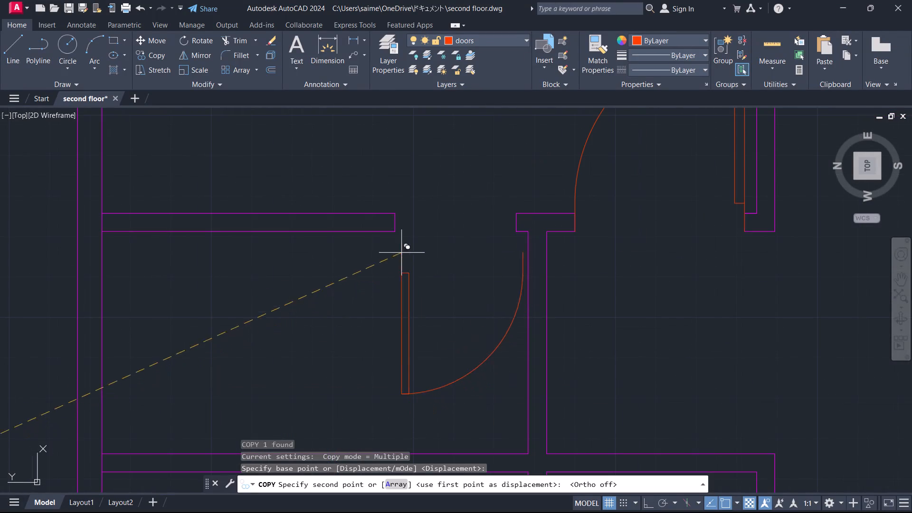
click(396, 215)
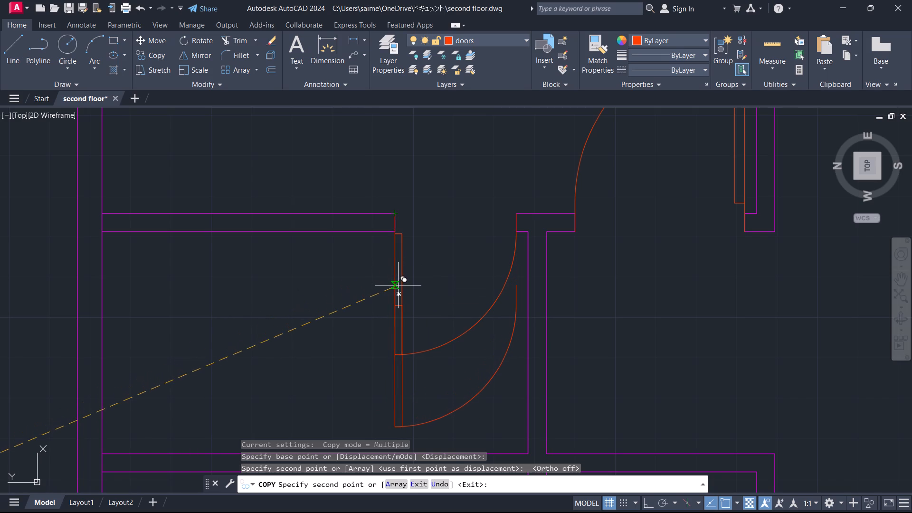
Place another copy of that 2'6" door in the opening in the east wall of the plan's southern small room.
scroll(362, 264, down, 2)
scroll(400, 244, down, 1)
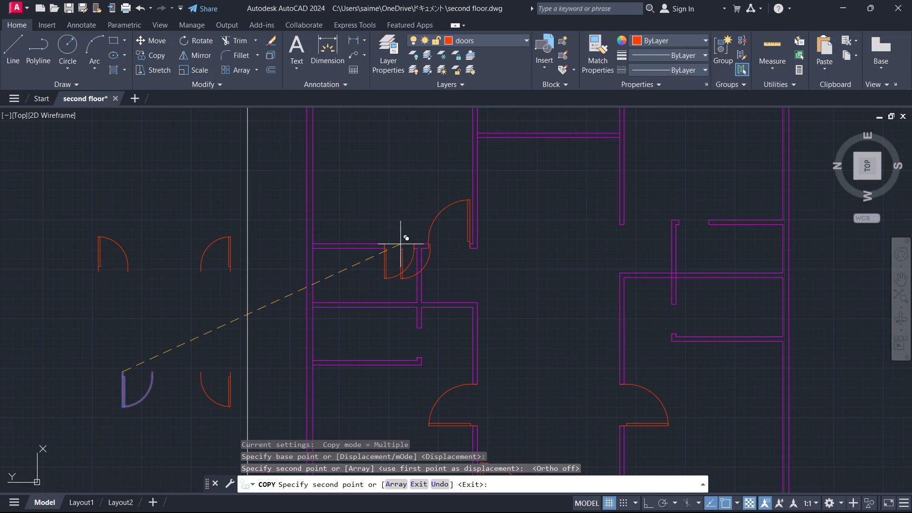
scroll(586, 238, down, 1)
scroll(663, 228, up, 4)
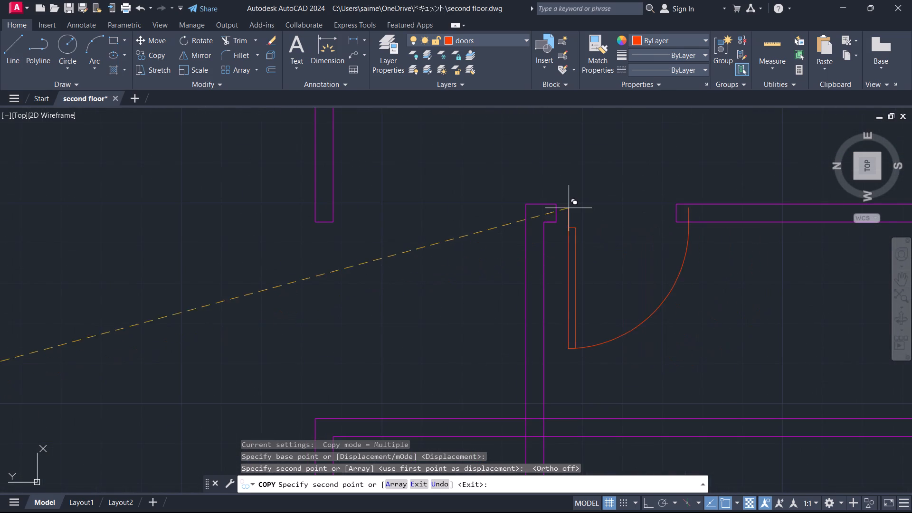
click(557, 201)
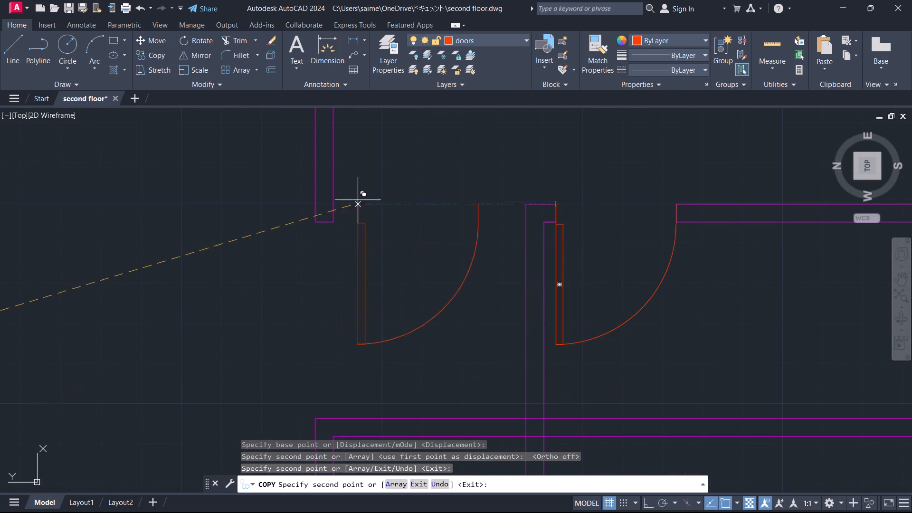
scroll(436, 186, down, 4)
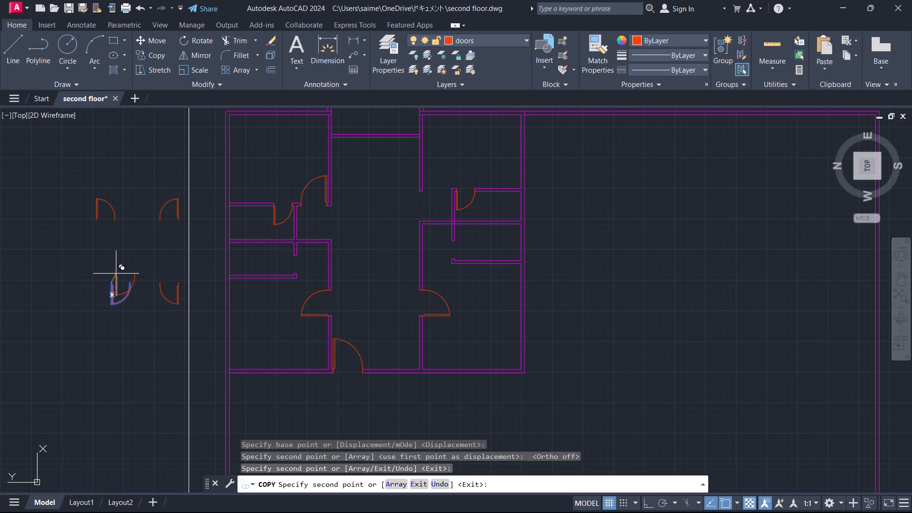
key(Escape)
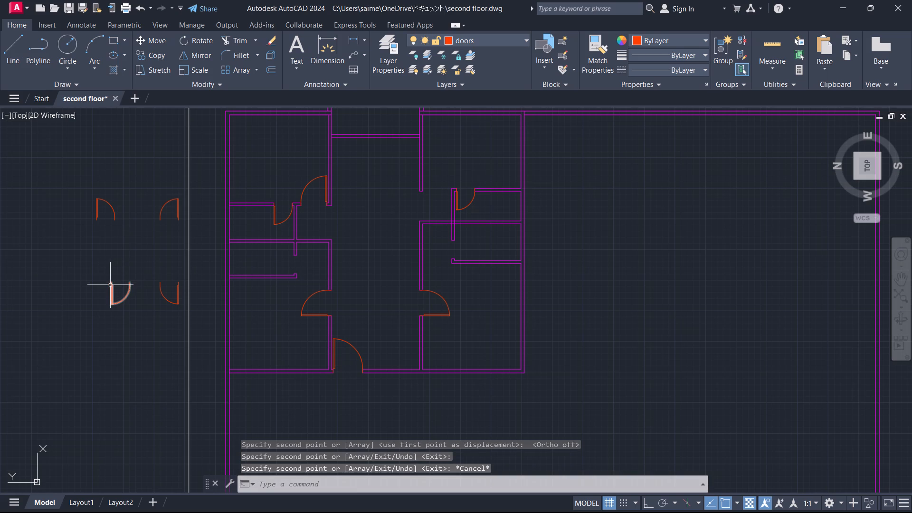
Rotate the northern west-swinging loose 2'6" door 270° about its east end.
click(114, 284)
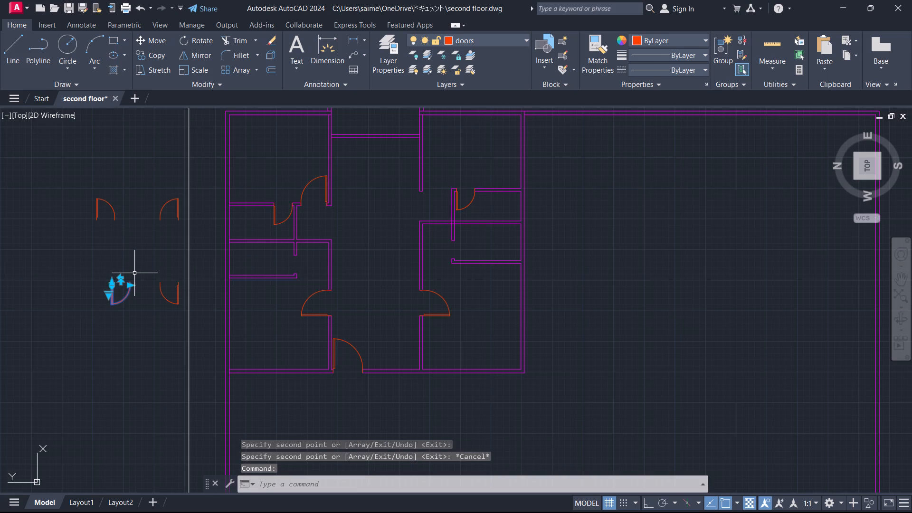
text(ro)
key(Return)
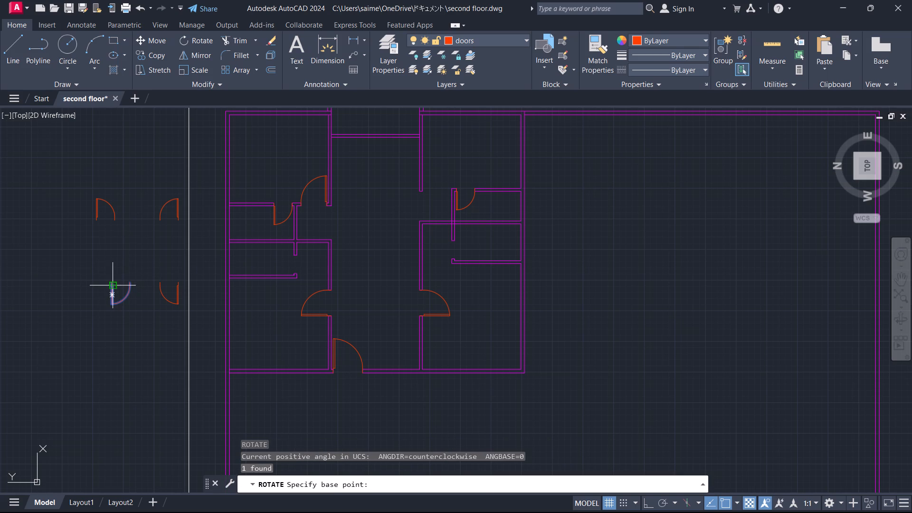
click(112, 285)
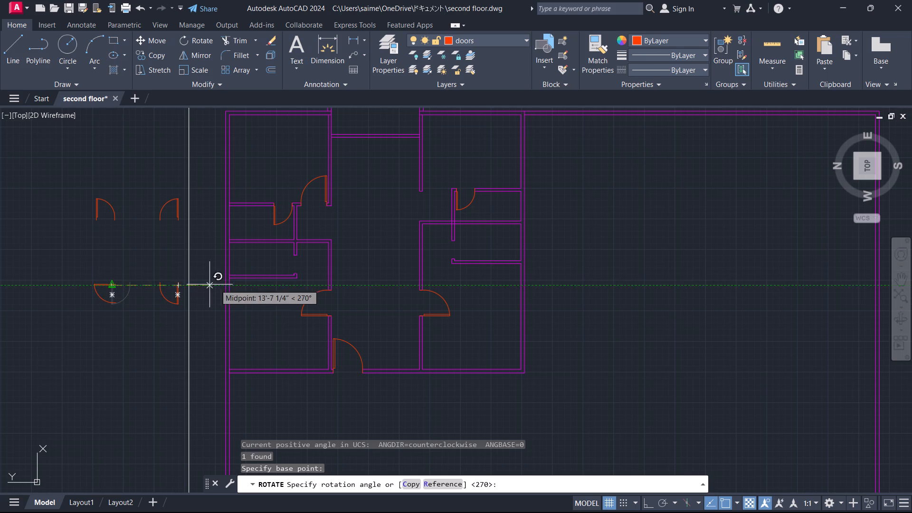
click(285, 287)
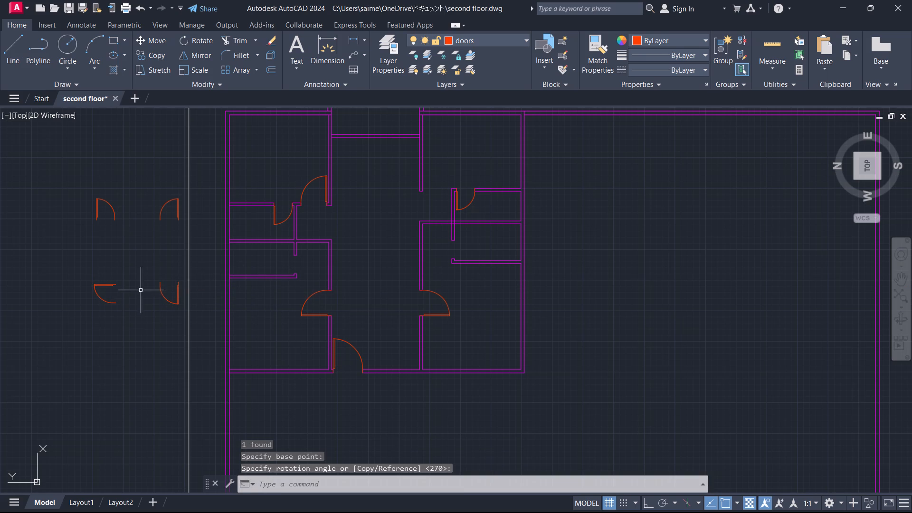
Move the rotated 2'6" door into the south-wall opening of the more westerly small room on the plan's north side.
click(112, 278)
click(82, 312)
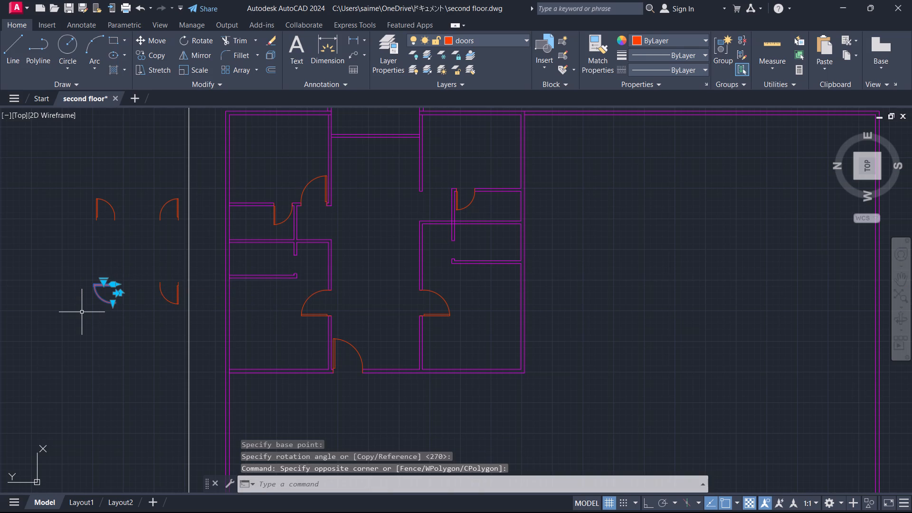
key(m)
key(Return)
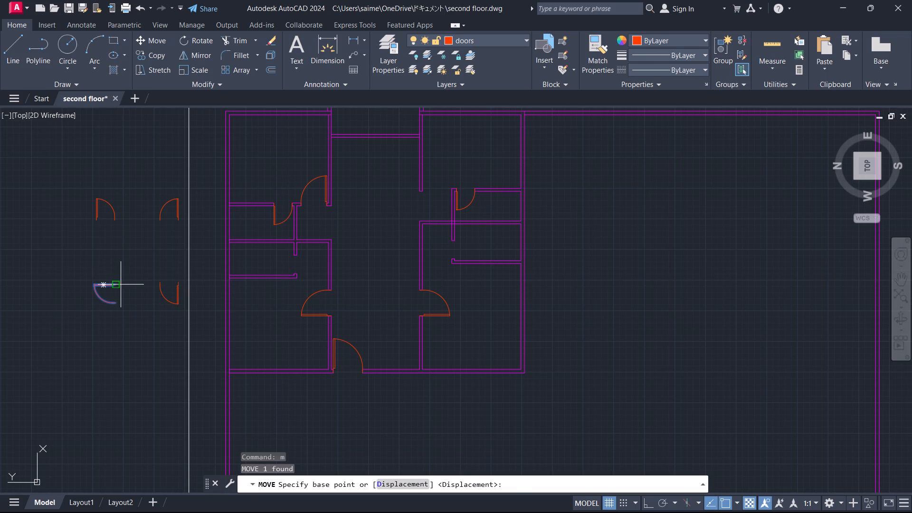
click(121, 285)
scroll(301, 262, up, 4)
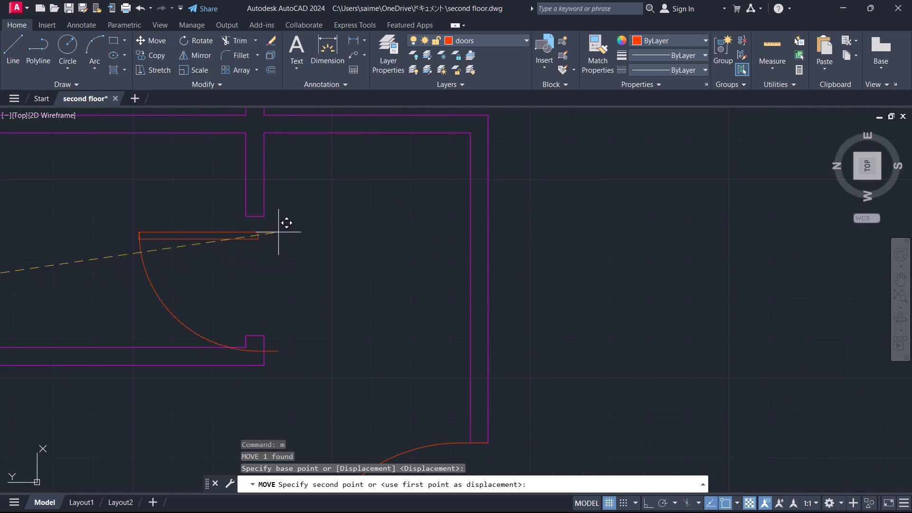
click(261, 215)
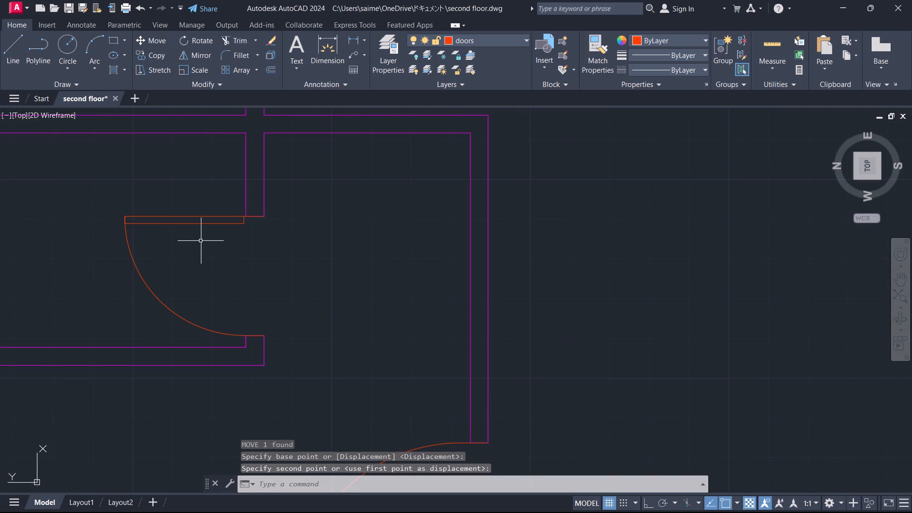
Rotate the remaining west-swinging loose 2'6" door 90° about its east end.
scroll(295, 250, down, 4)
click(158, 275)
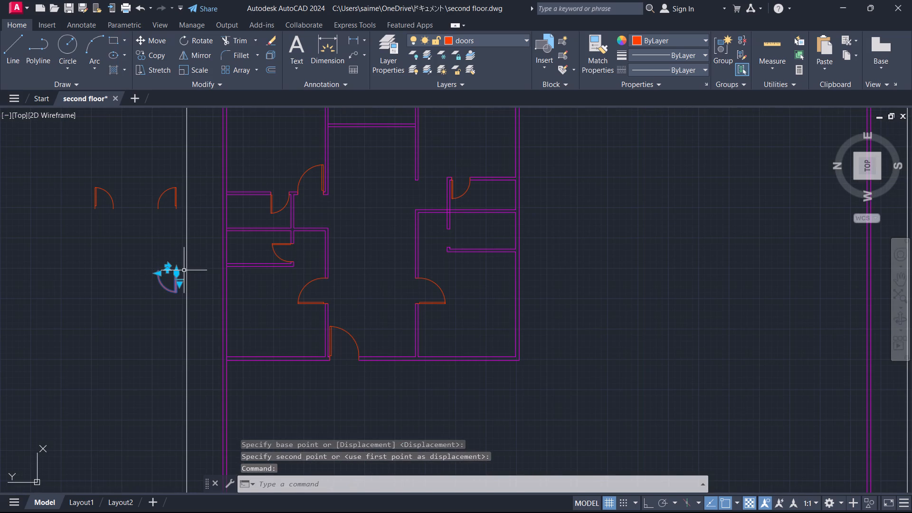
key(r)
key(o)
key(Return)
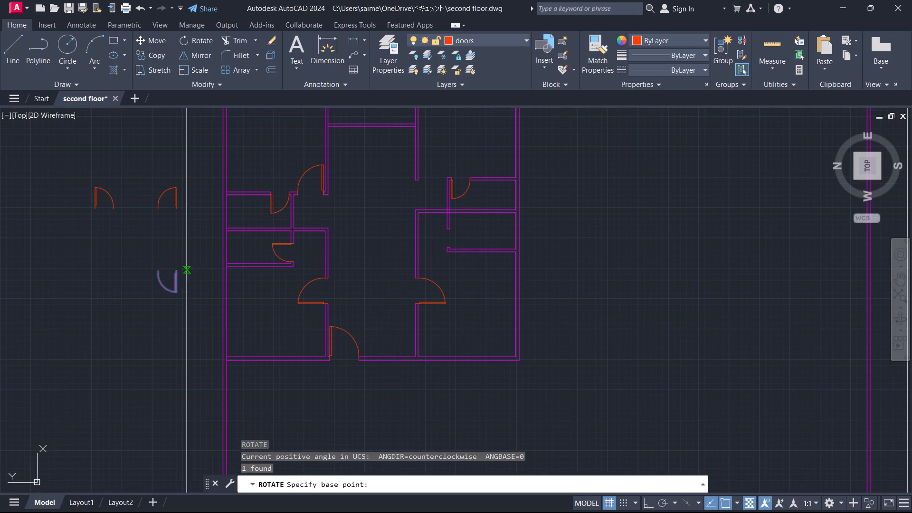
click(180, 270)
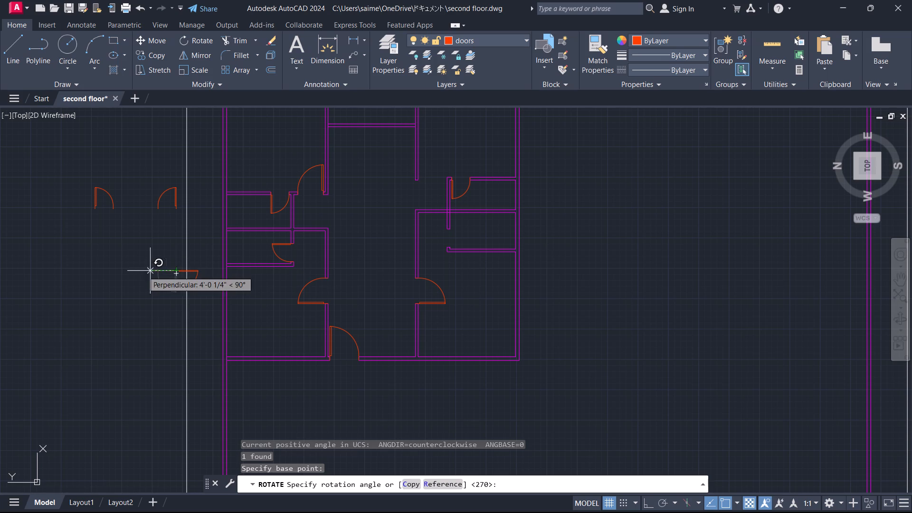
click(115, 276)
Move the rotated 2'6" door into the north-wall opening of the more westerly small room on the plan's south side.
click(181, 270)
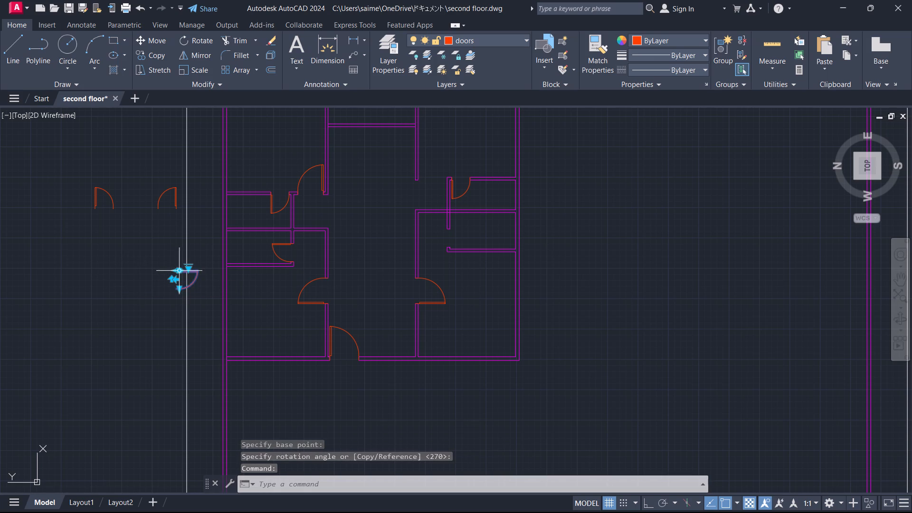
key(m)
key(Return)
scroll(170, 270, up, 4)
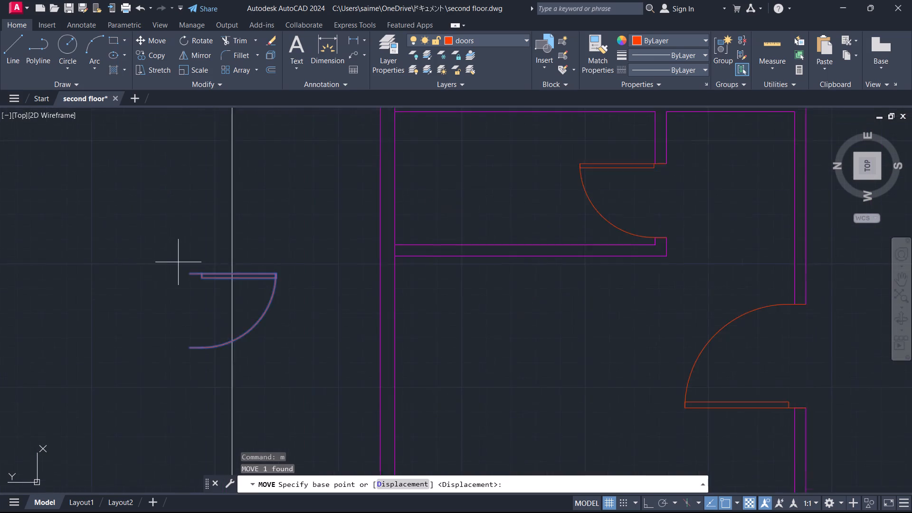
click(196, 280)
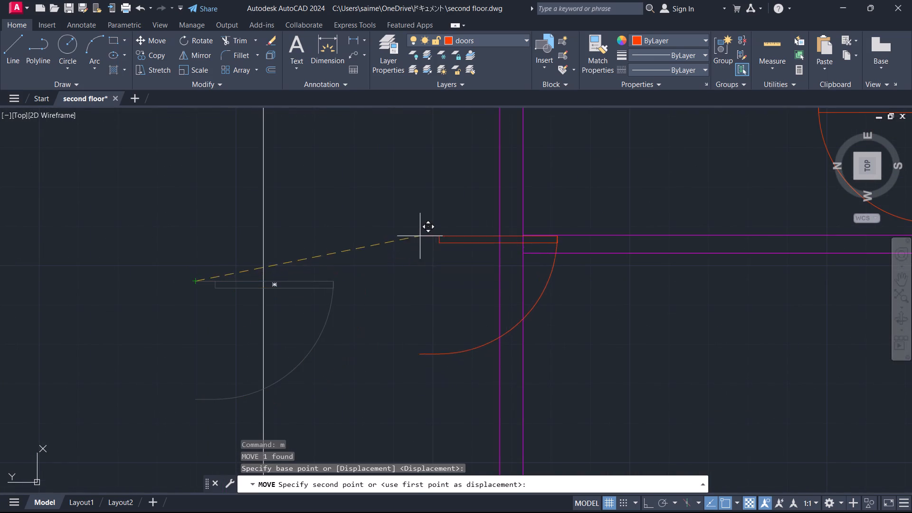
scroll(420, 236, down, 3)
scroll(584, 215, down, 2)
scroll(687, 211, up, 3)
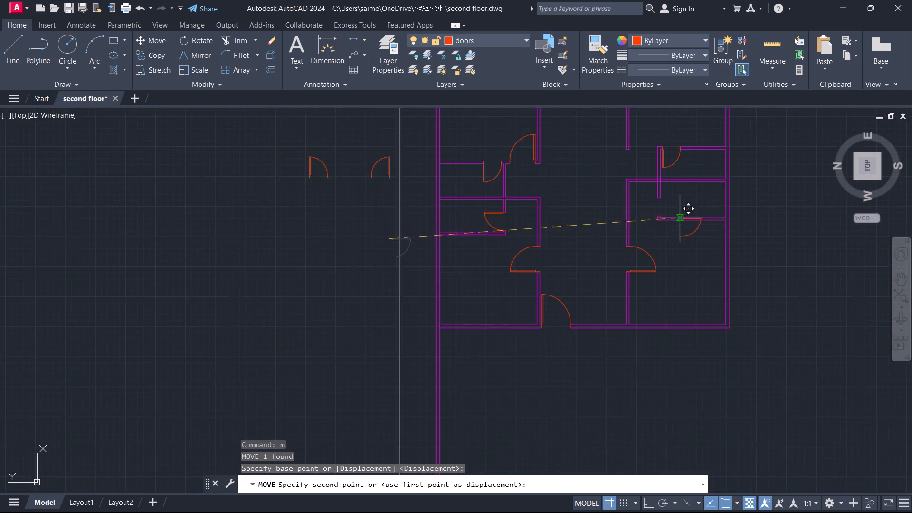
scroll(674, 221, up, 1)
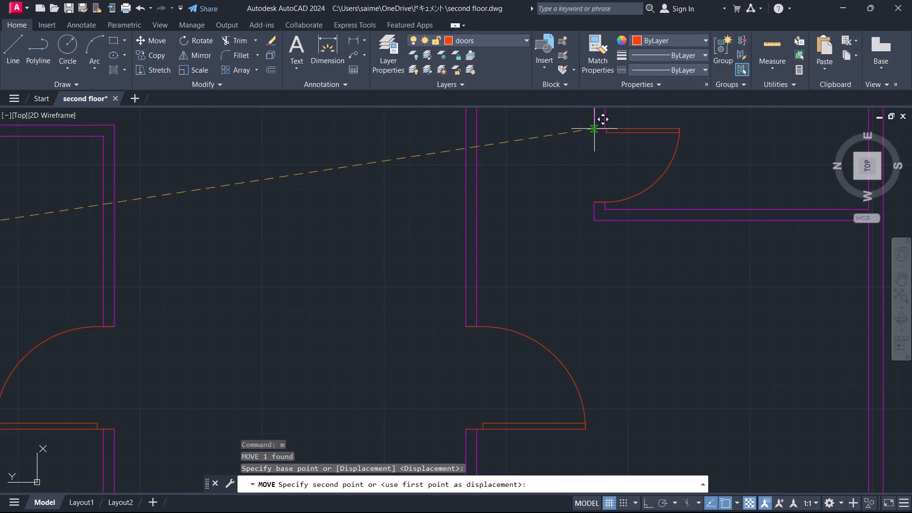
scroll(592, 122, up, 2)
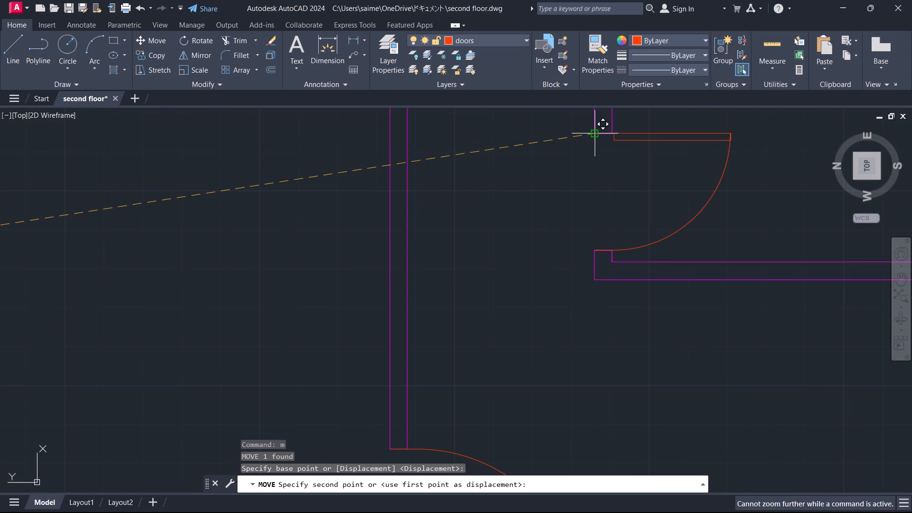
click(591, 135)
Erase the two leftover loose 2'6" doors outside the plan's north side.
scroll(498, 298, down, 4)
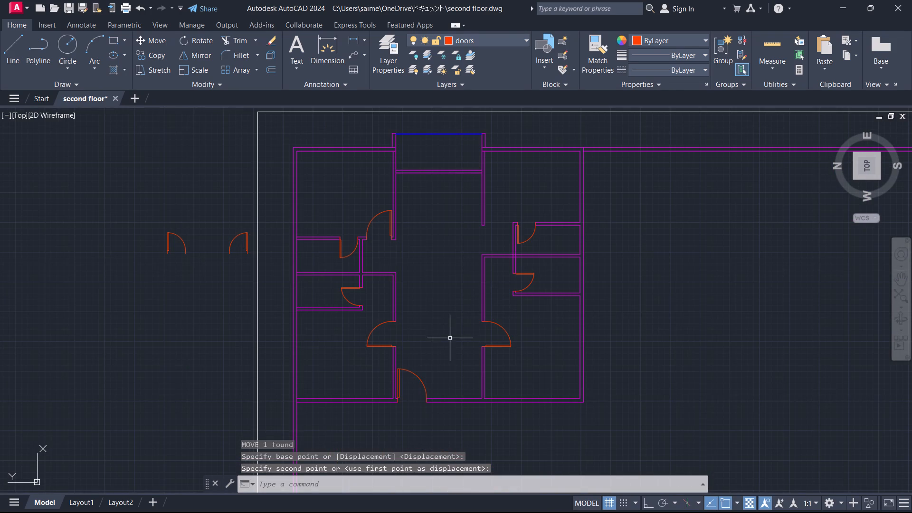
middle_drag(443, 333, 442, 321)
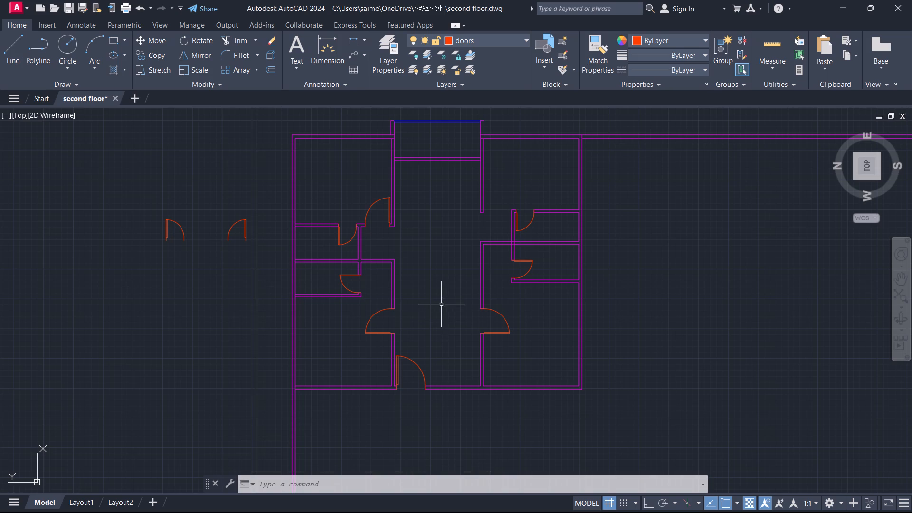
middle_drag(441, 304, 402, 335)
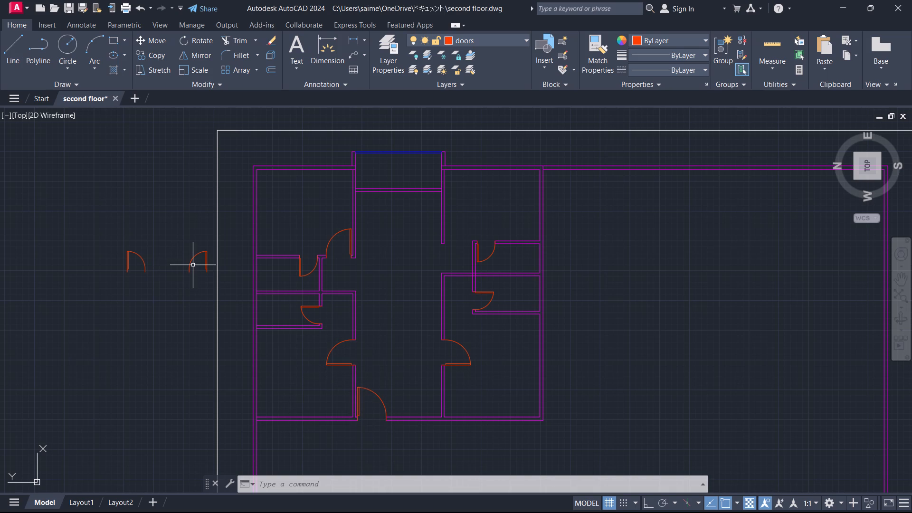
drag(199, 262, 186, 262)
click(19, 270)
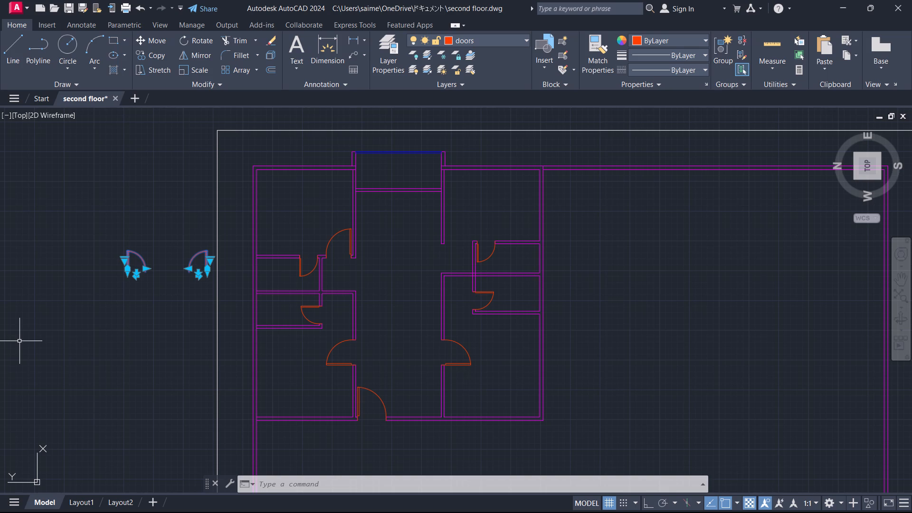
key(e)
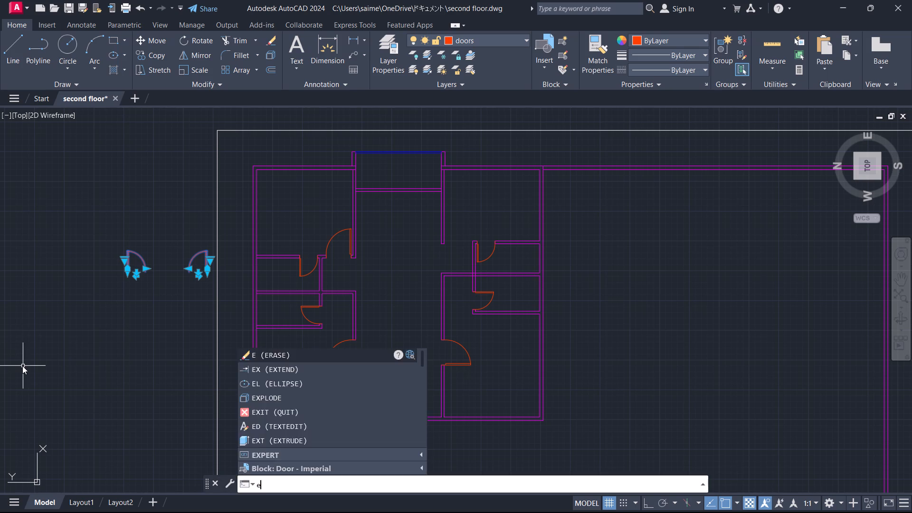
key(Return)
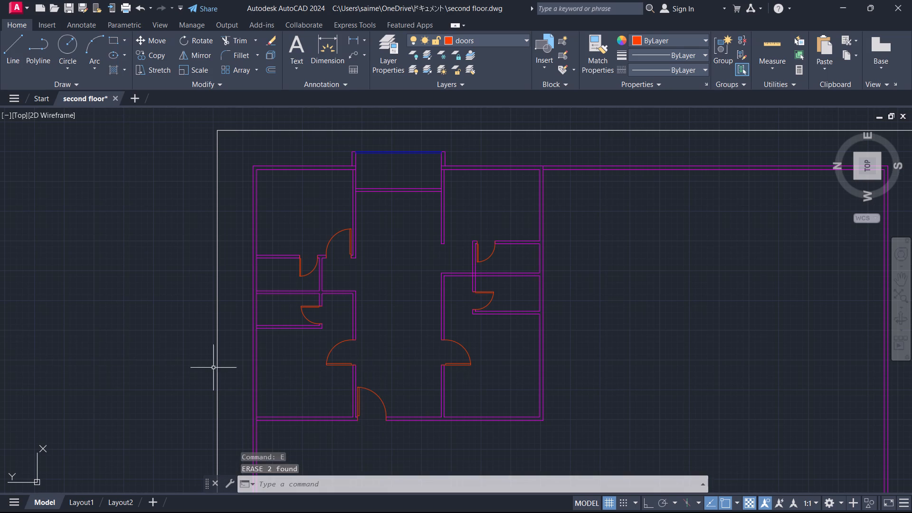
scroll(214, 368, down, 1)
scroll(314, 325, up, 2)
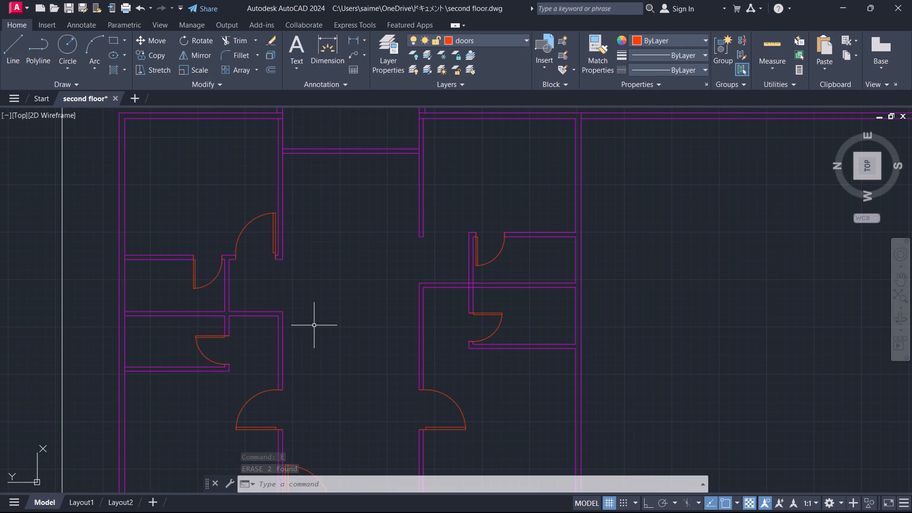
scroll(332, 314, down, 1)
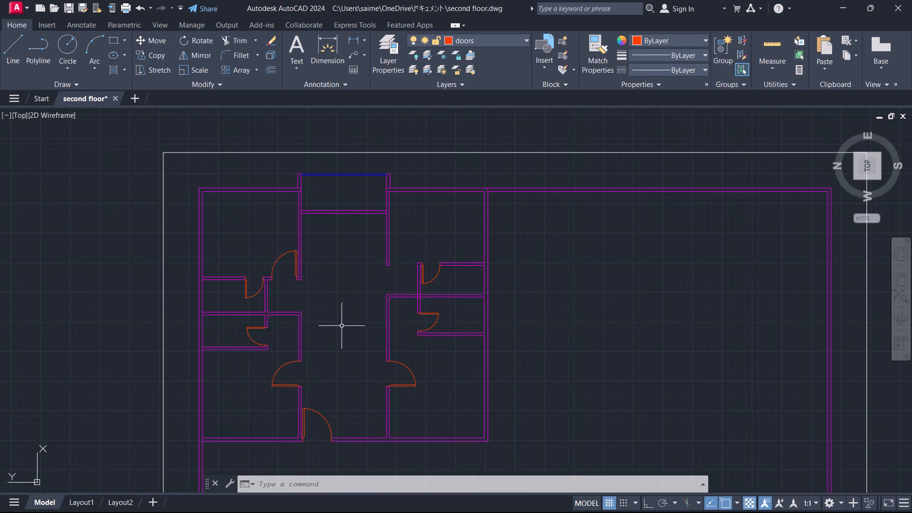
Create a blue layer named "windows" and make it the current layer.
middle_drag(342, 326, 316, 291)
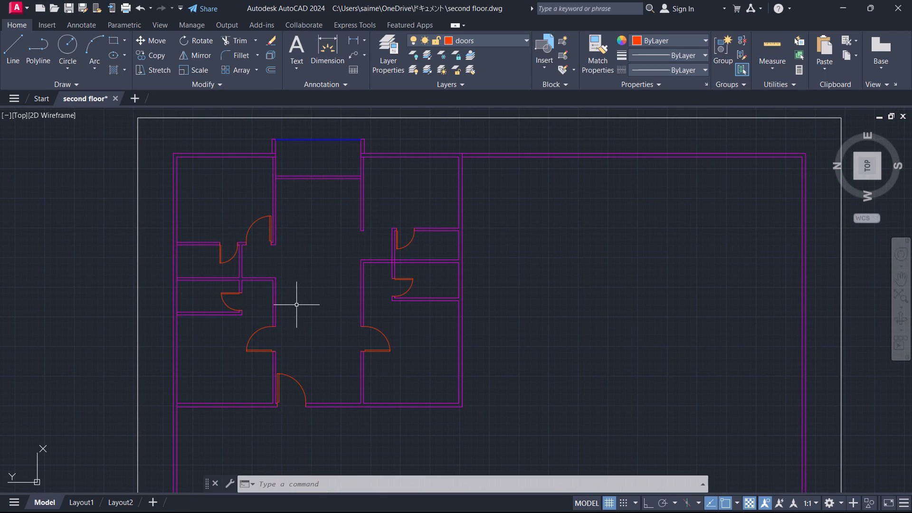
middle_drag(306, 323, 364, 340)
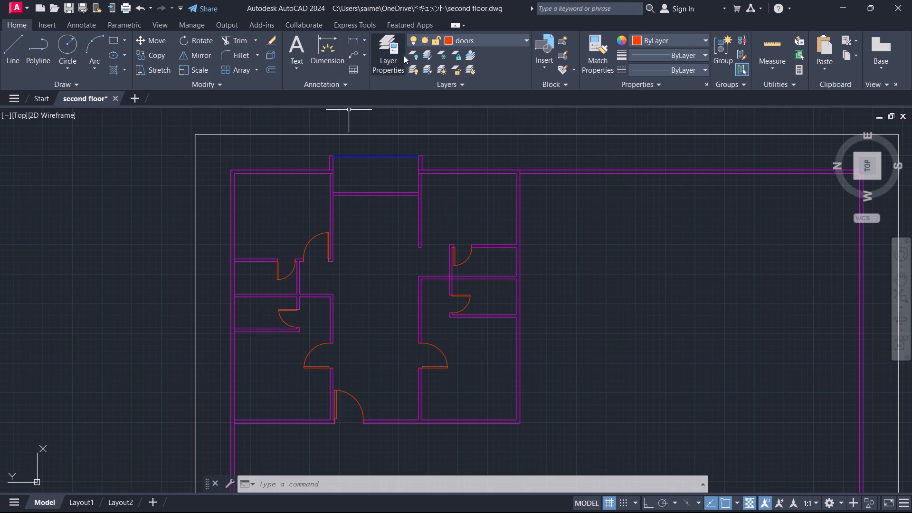
double_click(386, 45)
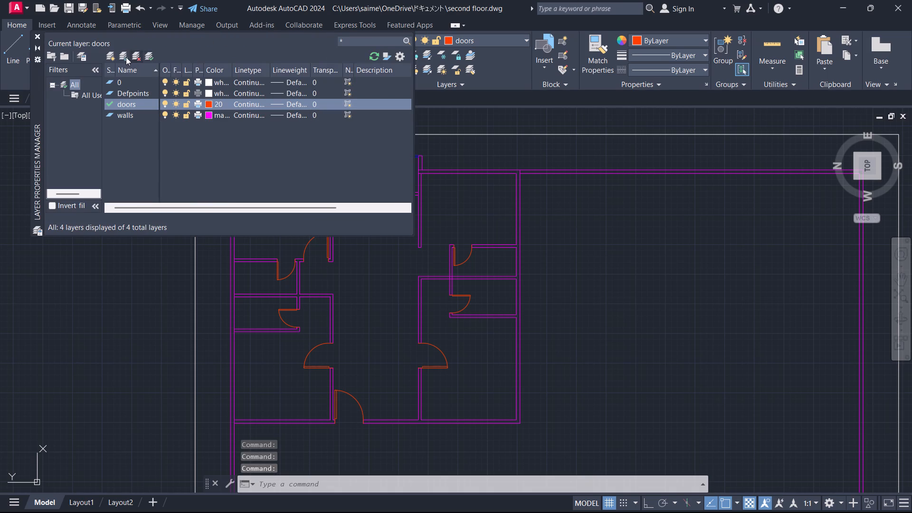
click(112, 56)
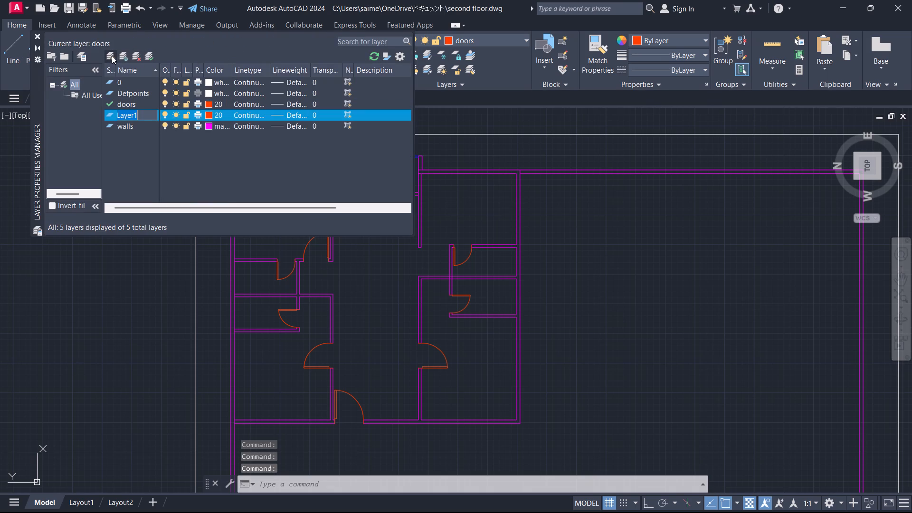
key(BackSpace)
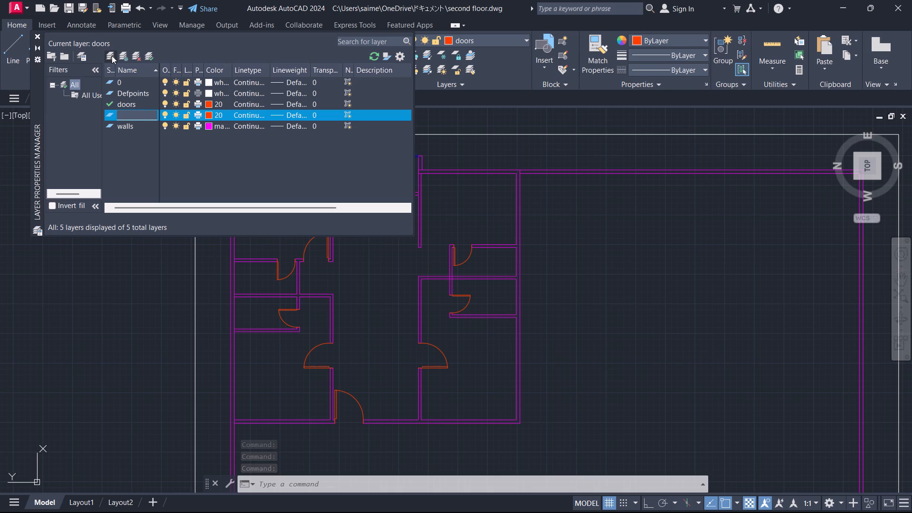
text(windo)
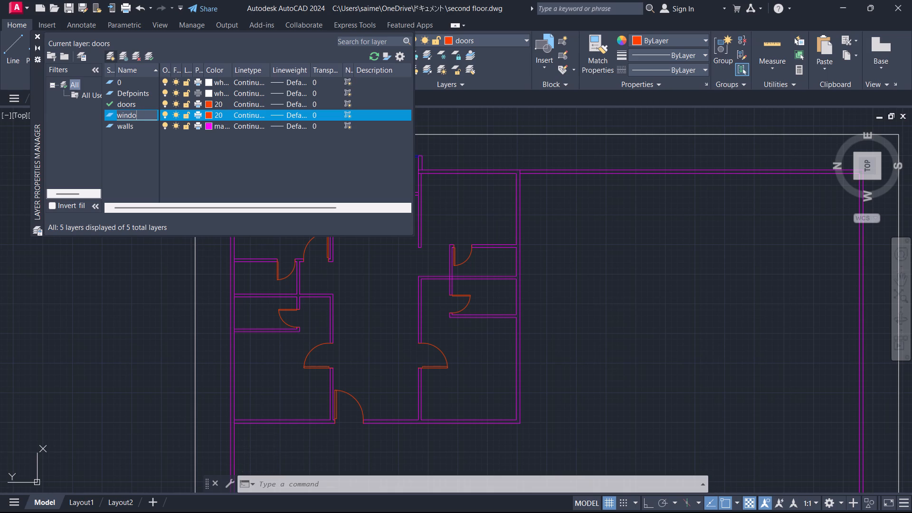
key(w)
key(s)
click(209, 116)
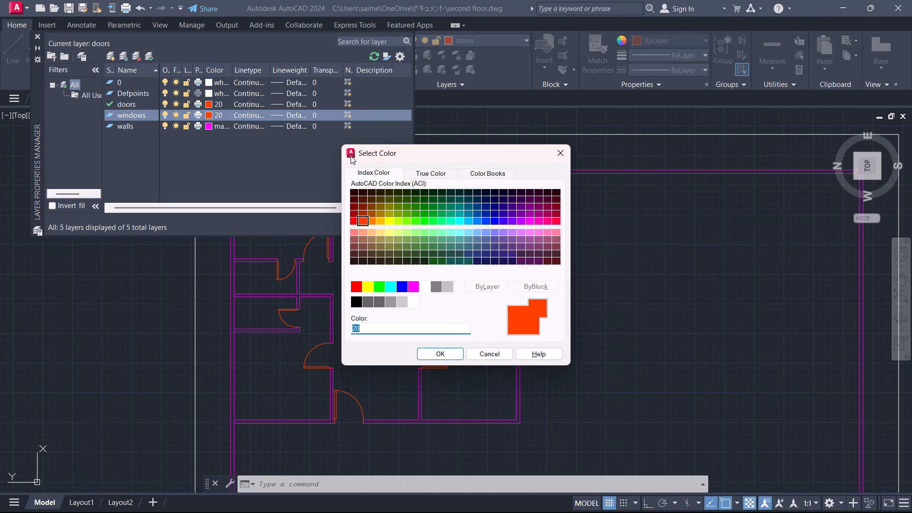
click(399, 288)
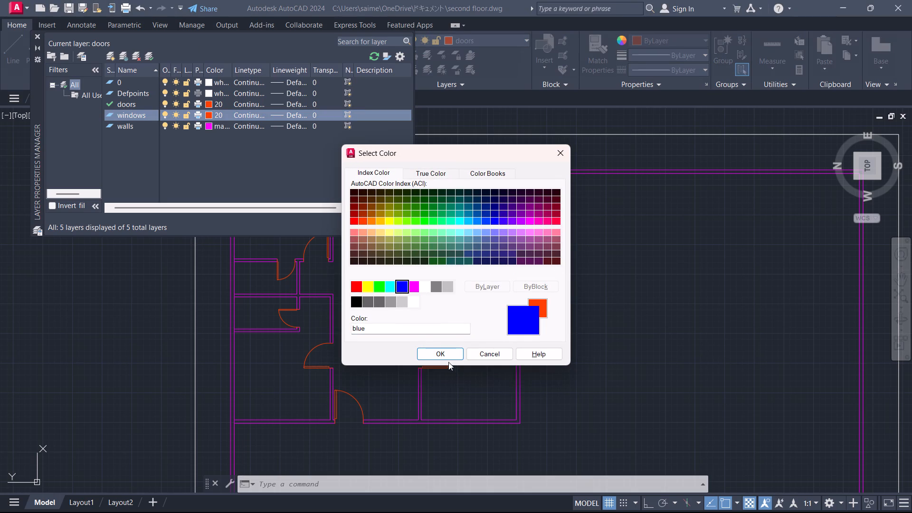
click(437, 354)
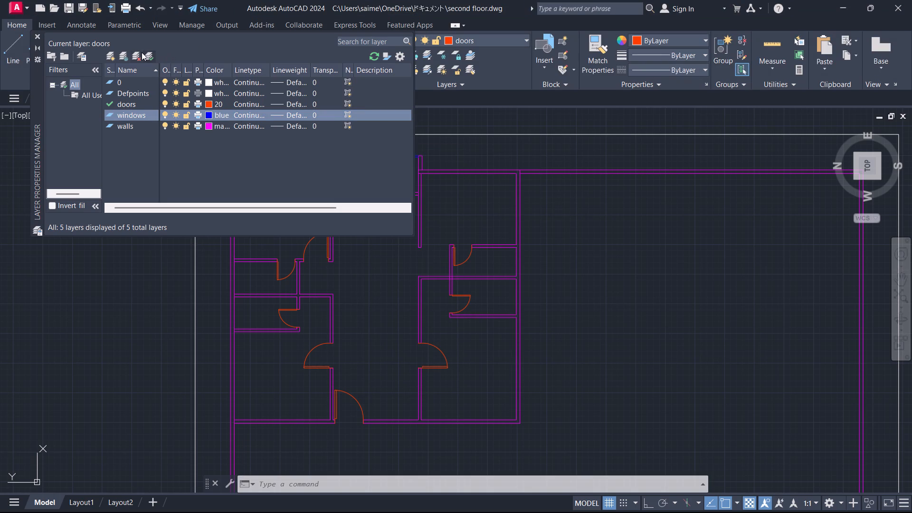
click(148, 52)
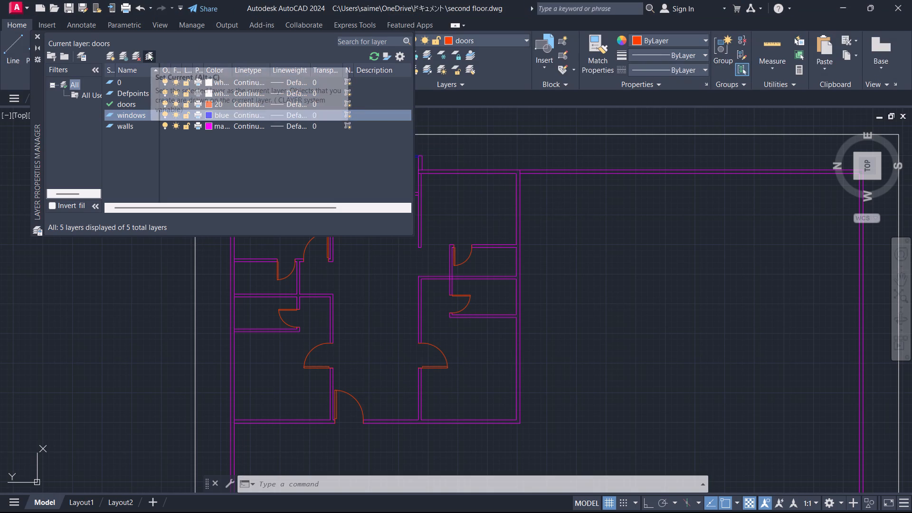
click(36, 36)
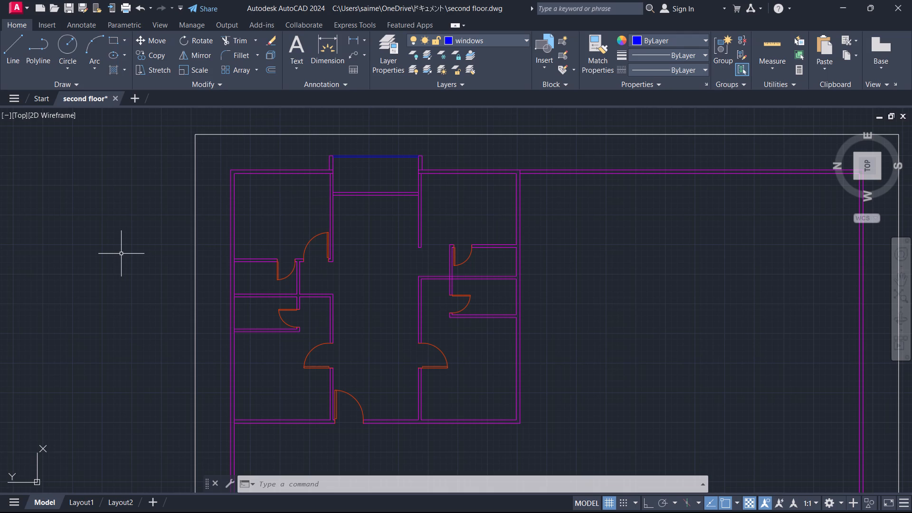
Draw a small loose rectangle outside the plan's north side, with its long sides running north-south.
text(rec)
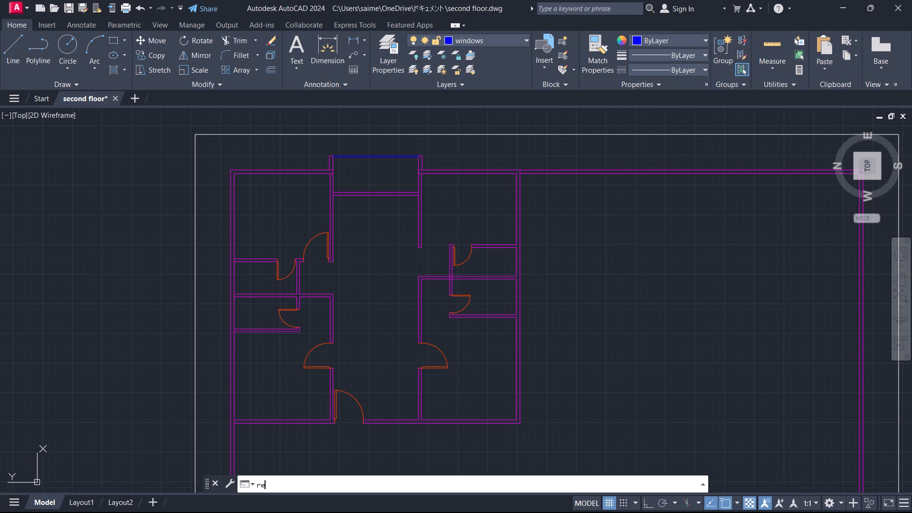
key(Return)
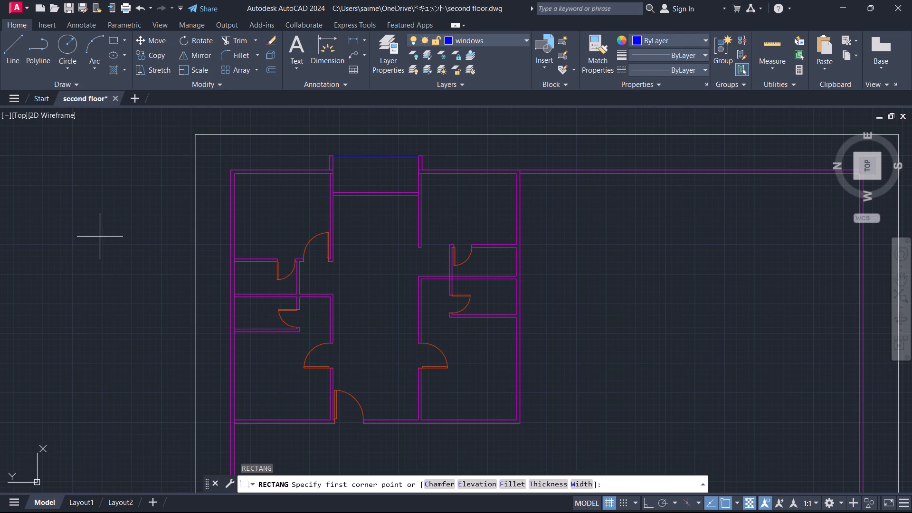
click(95, 243)
click(128, 253)
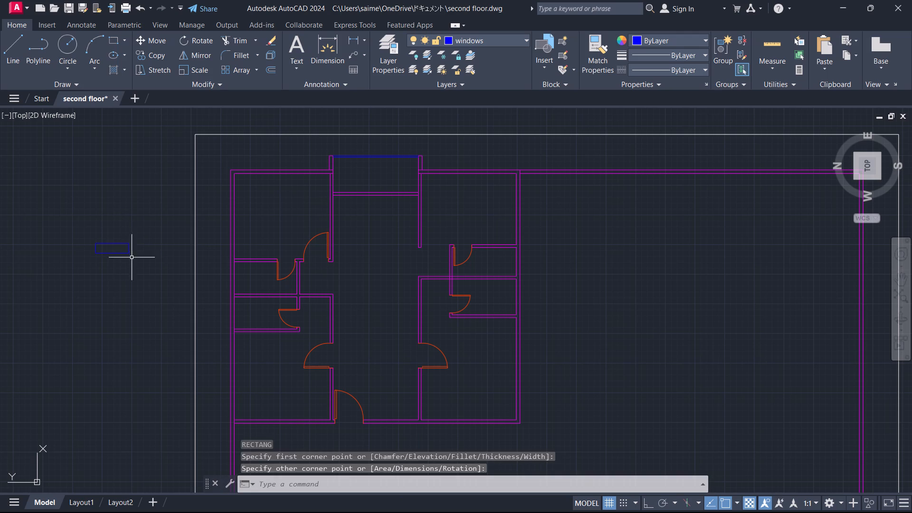
Scale the rectangle by reference from its northeast corner so that its short side is 6" long.
scroll(59, 244, up, 2)
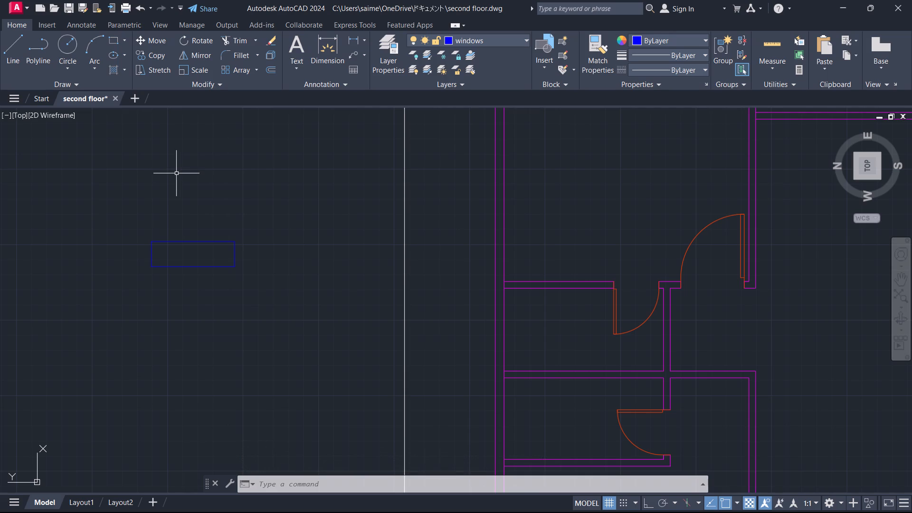
text(sc)
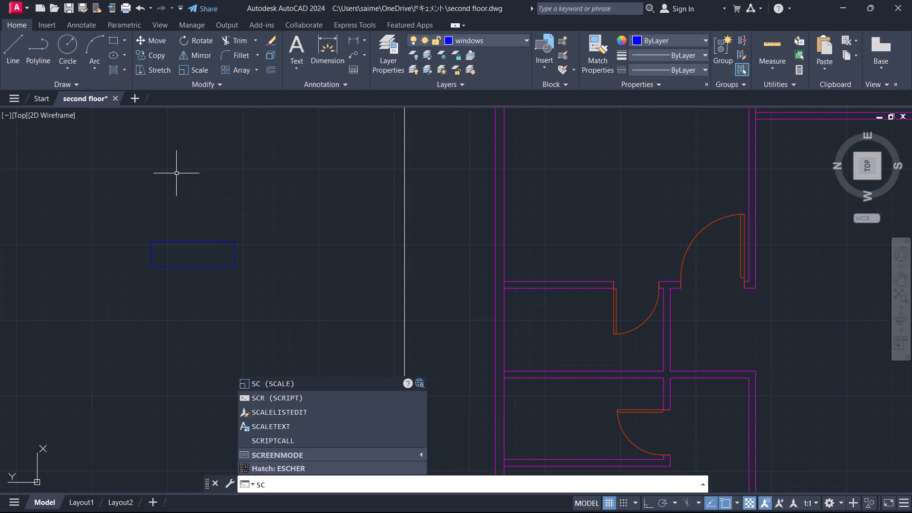
key(Return)
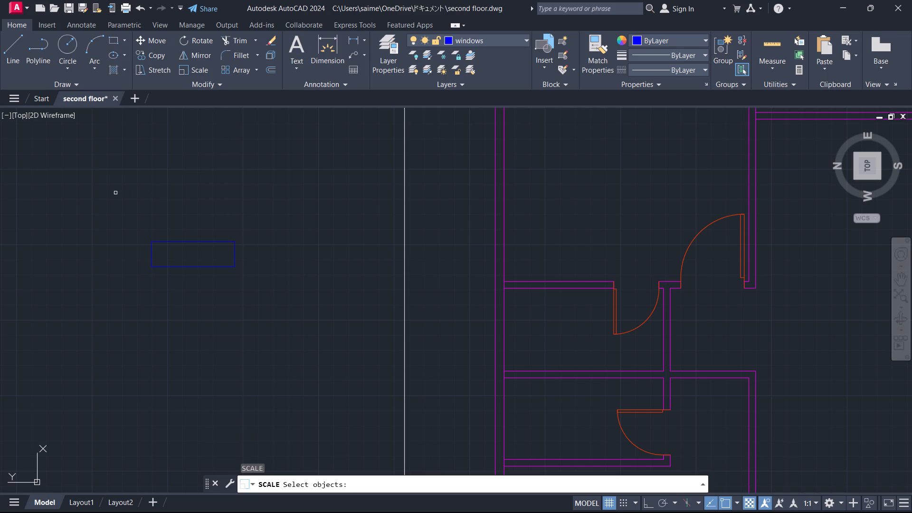
click(152, 249)
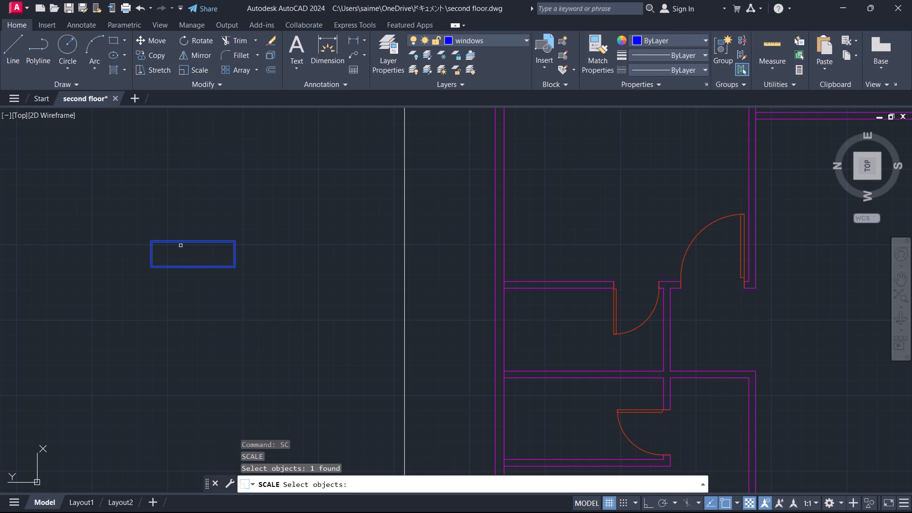
key(Return)
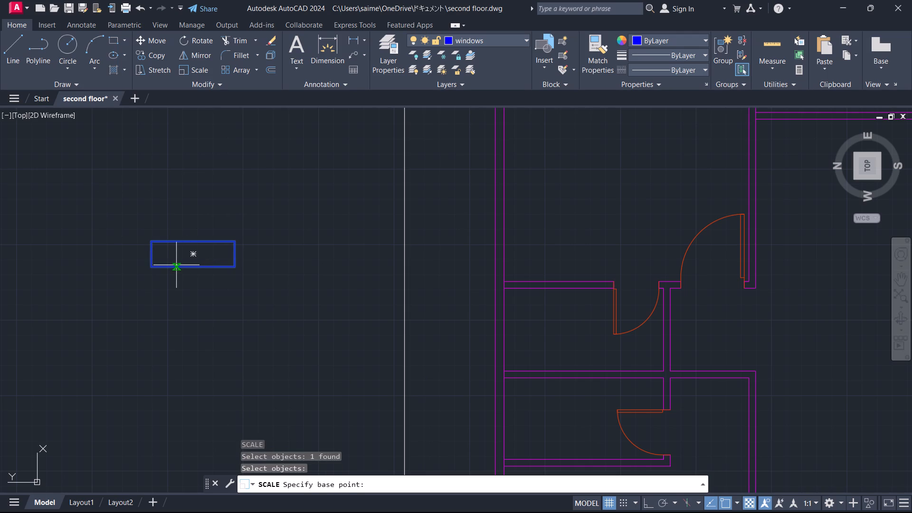
scroll(133, 244, up, 1)
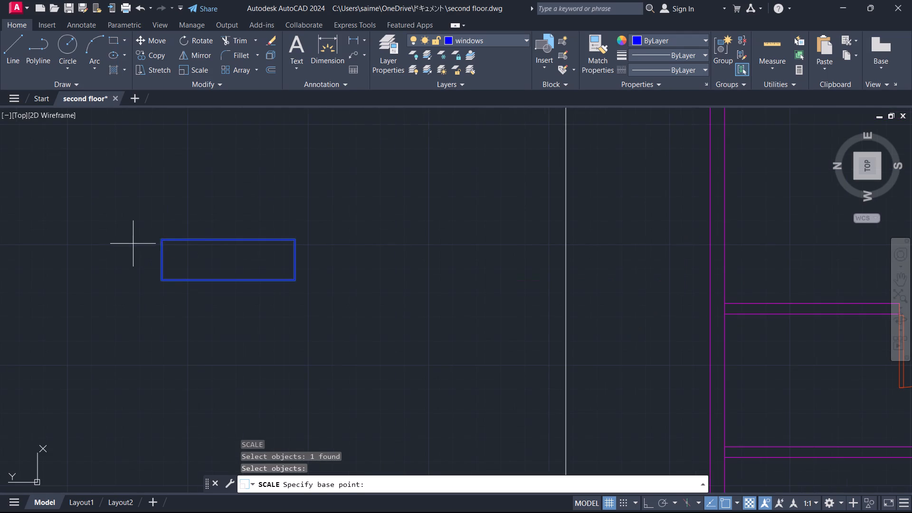
click(160, 241)
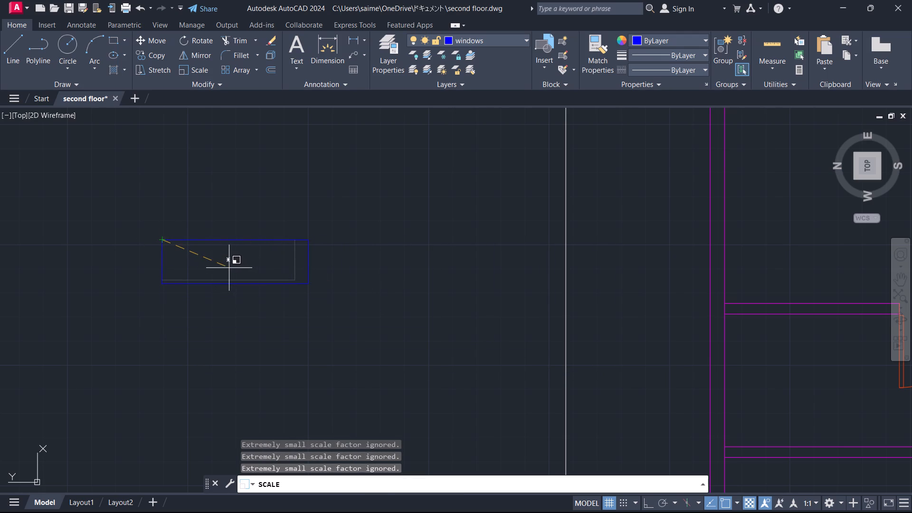
key(r)
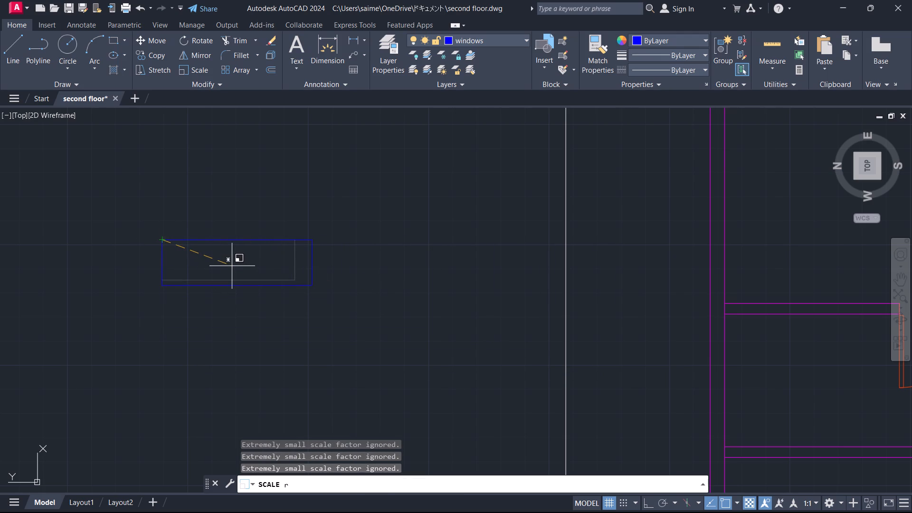
key(Return)
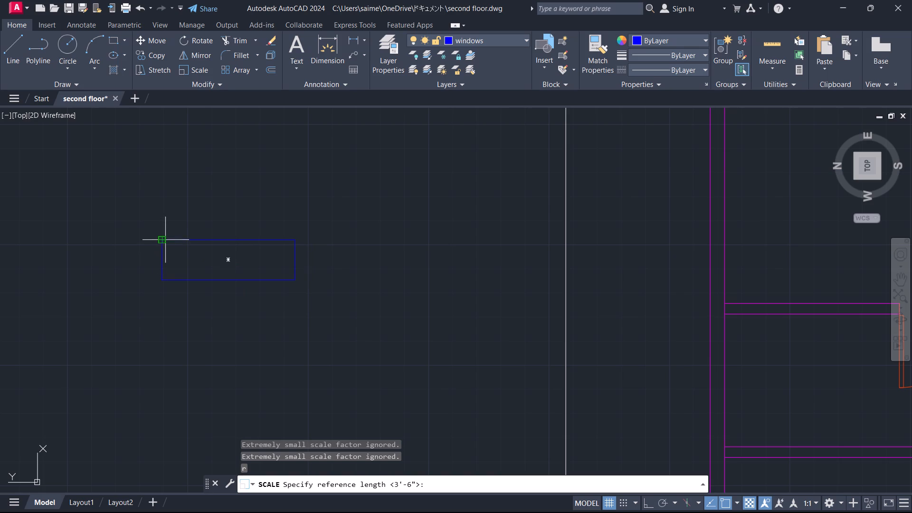
click(165, 239)
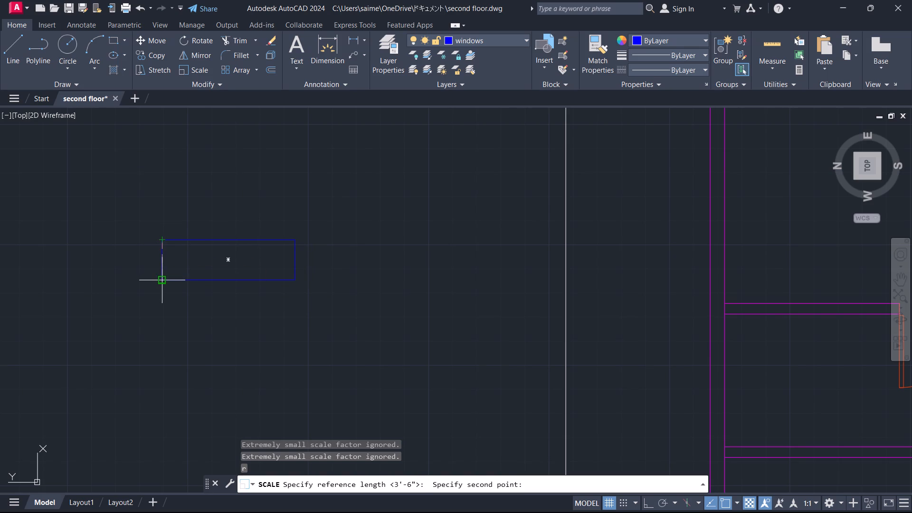
click(162, 283)
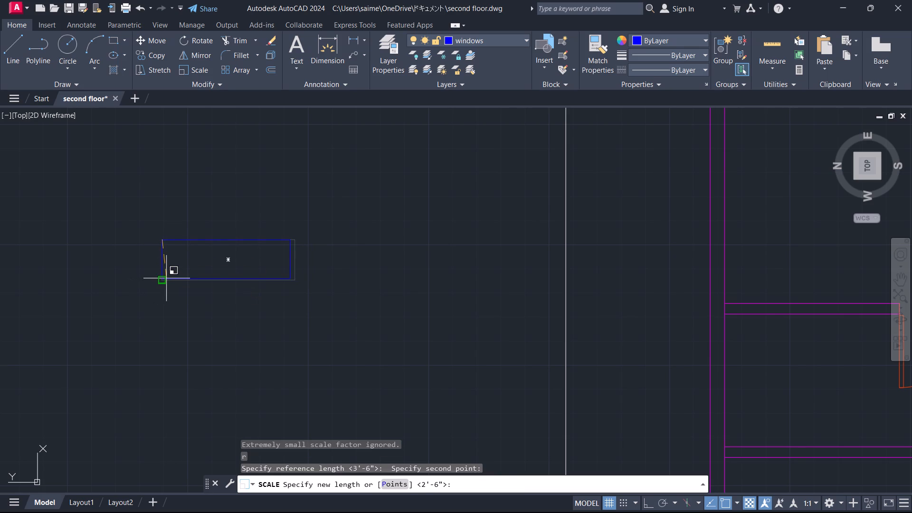
text(6")
key(Return)
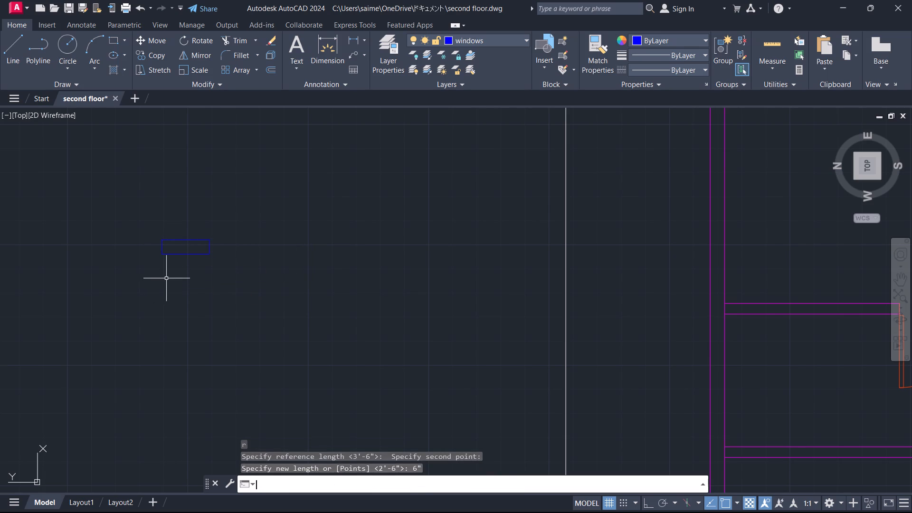
Explode the scaled rectangle into separate lines.
click(135, 214)
click(304, 327)
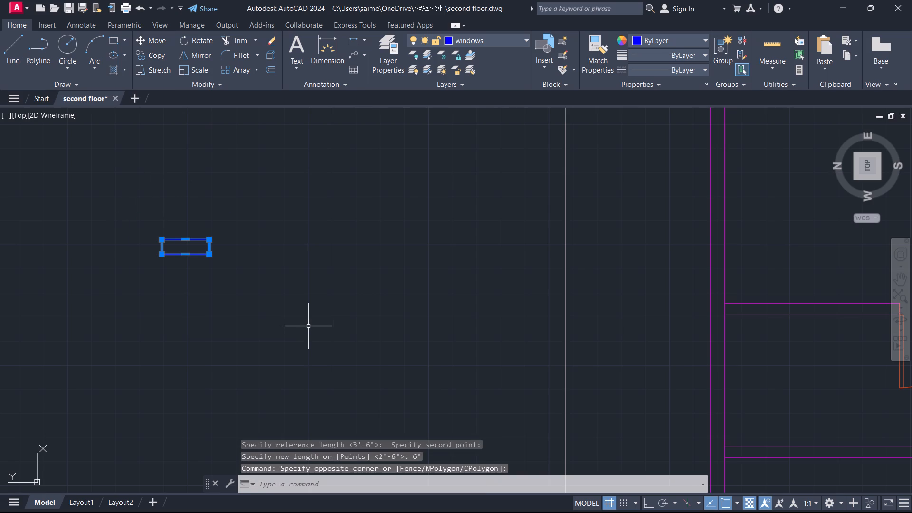
key(x)
key(Return)
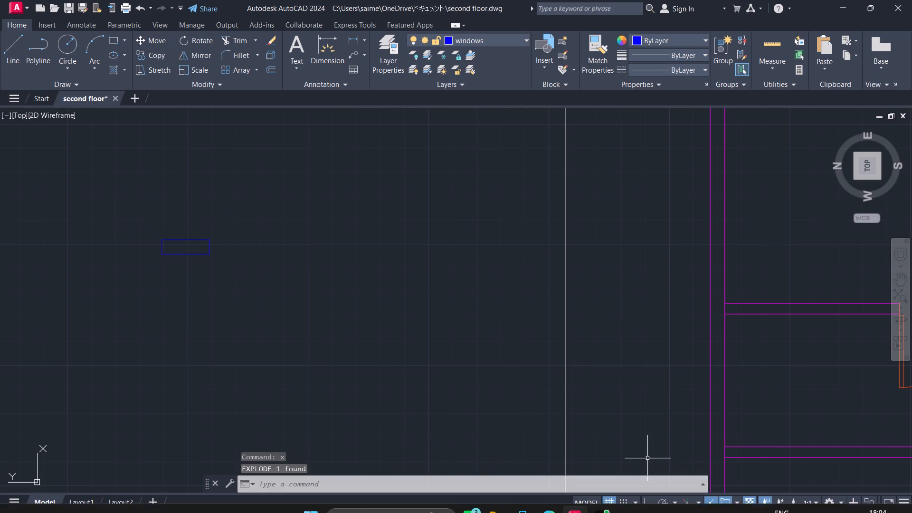
Add a linear dimension along the exploded rectangle's east long side, placed outside it.
scroll(170, 241, up, 3)
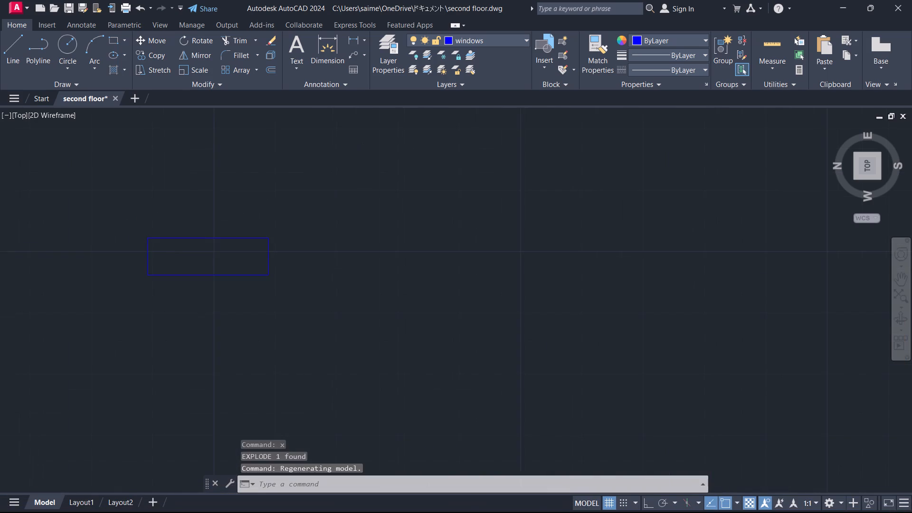
middle_drag(426, 204, 560, 237)
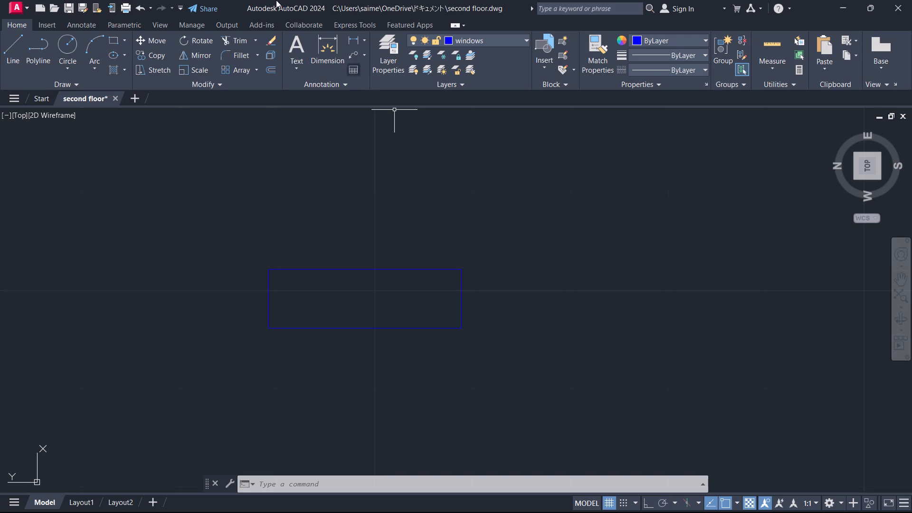
click(348, 39)
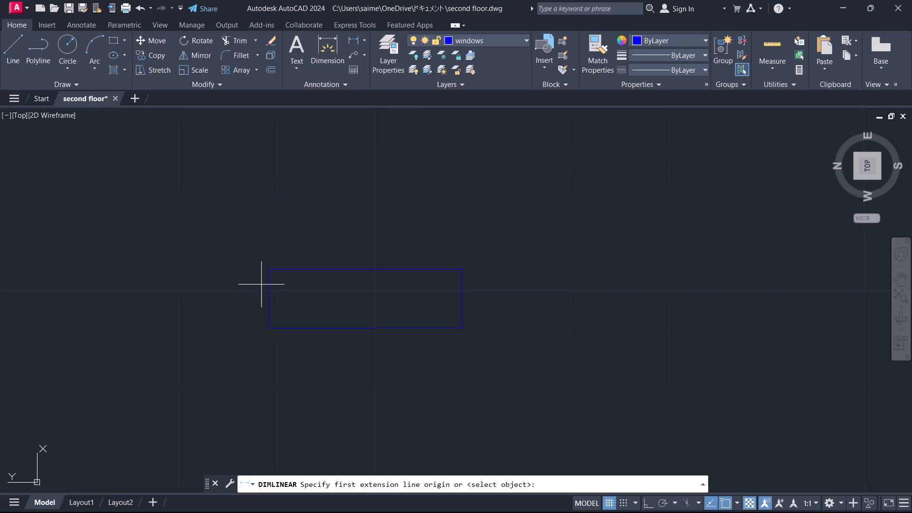
click(273, 273)
click(464, 269)
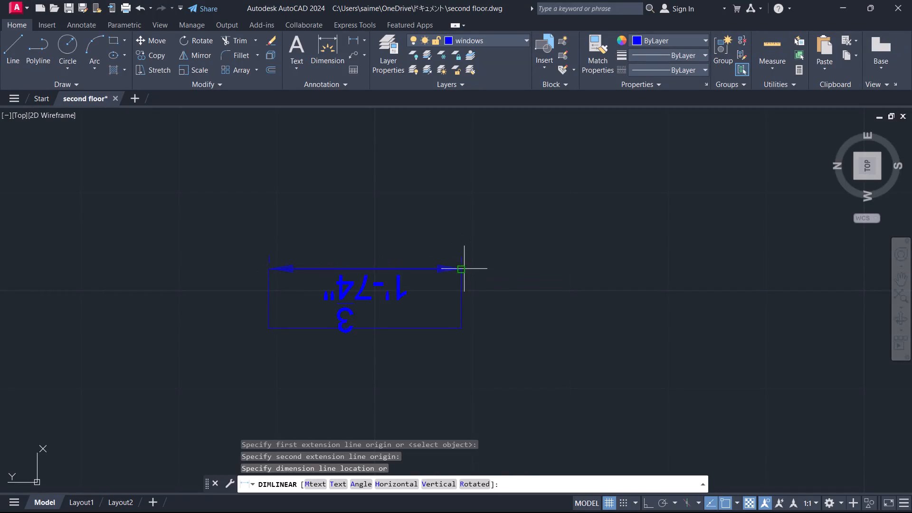
click(476, 191)
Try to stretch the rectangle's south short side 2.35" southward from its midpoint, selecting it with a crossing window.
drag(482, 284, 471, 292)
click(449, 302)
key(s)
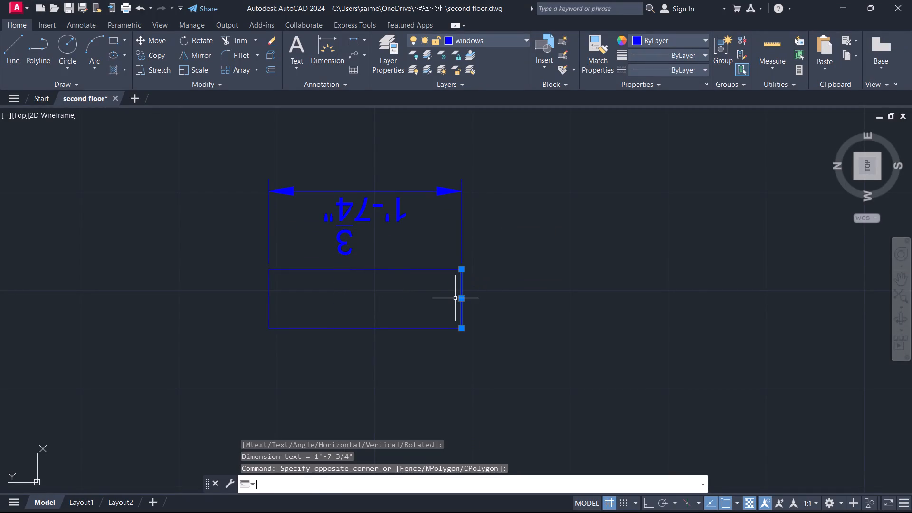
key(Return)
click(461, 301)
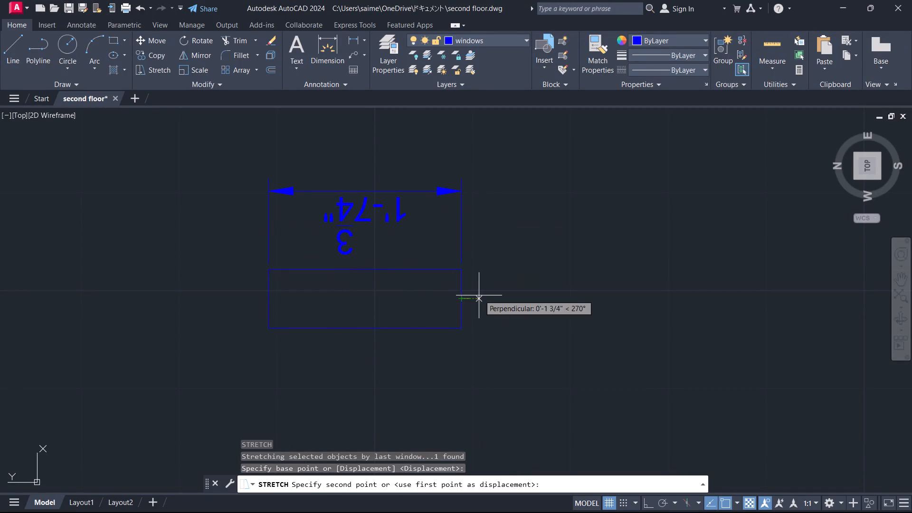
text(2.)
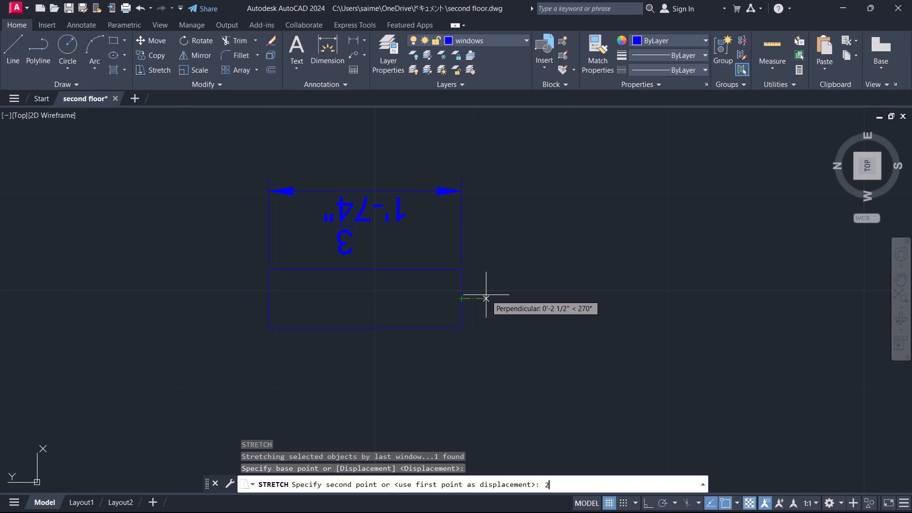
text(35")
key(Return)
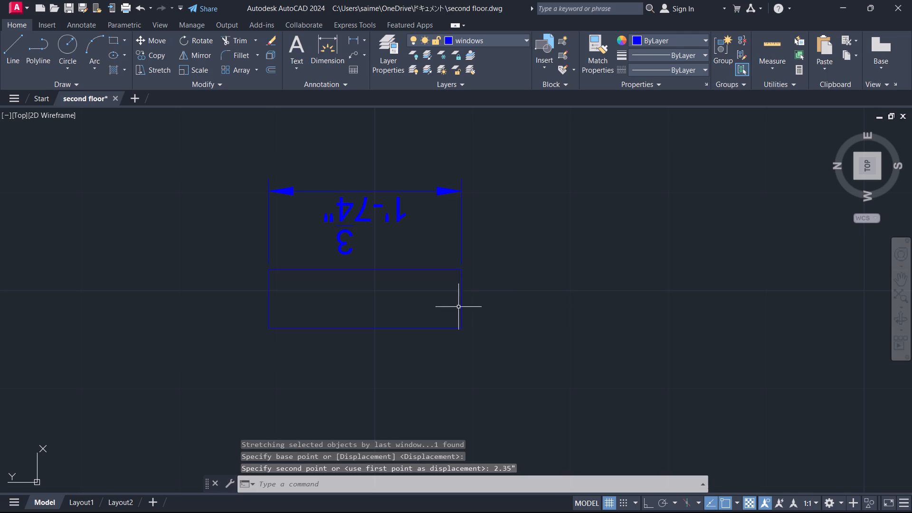
Stretch the directly selected south short side 2.35" southward from its midpoint.
click(460, 301)
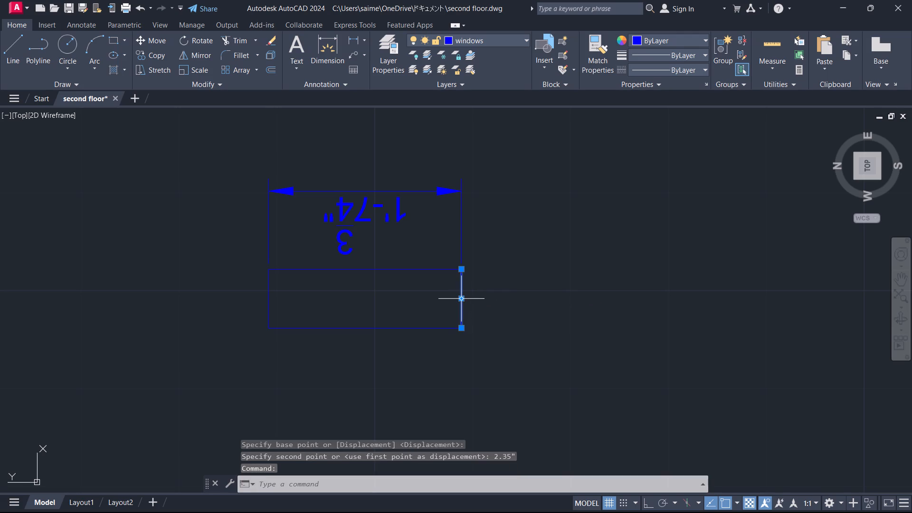
key(s)
key(Return)
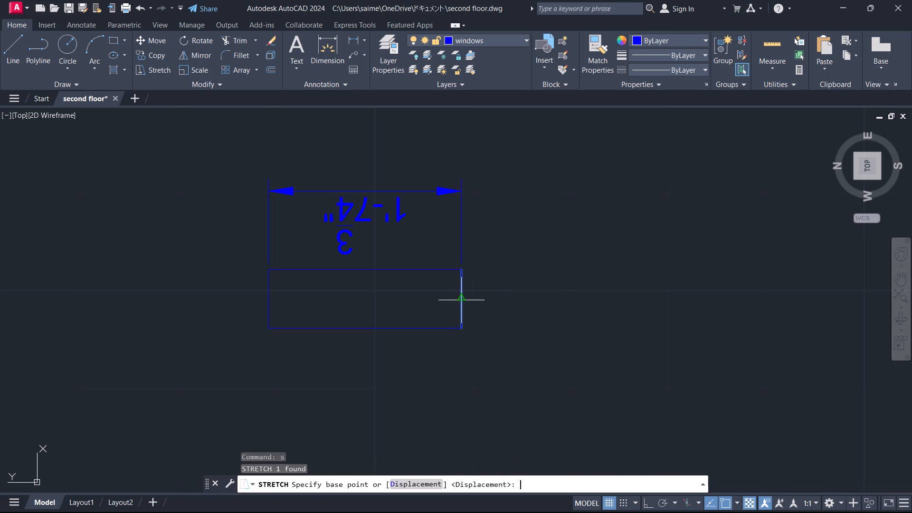
click(460, 302)
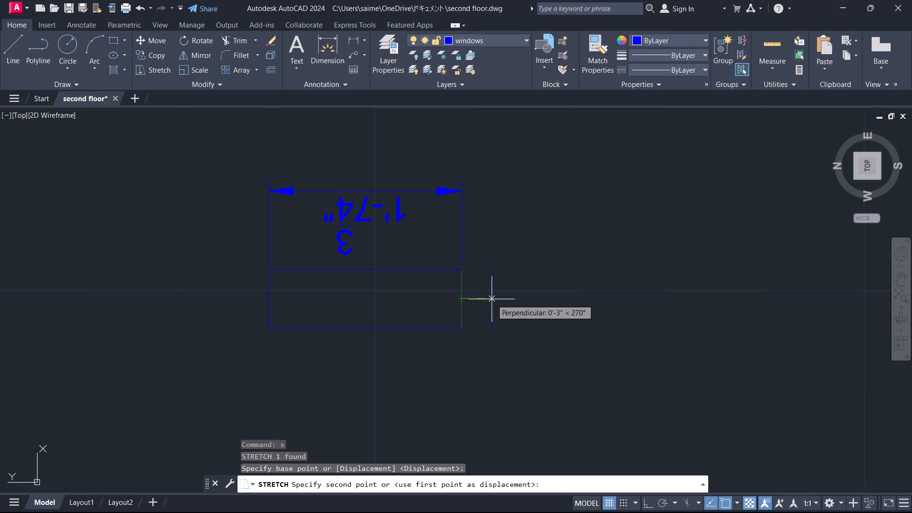
text(2.35")
key(Return)
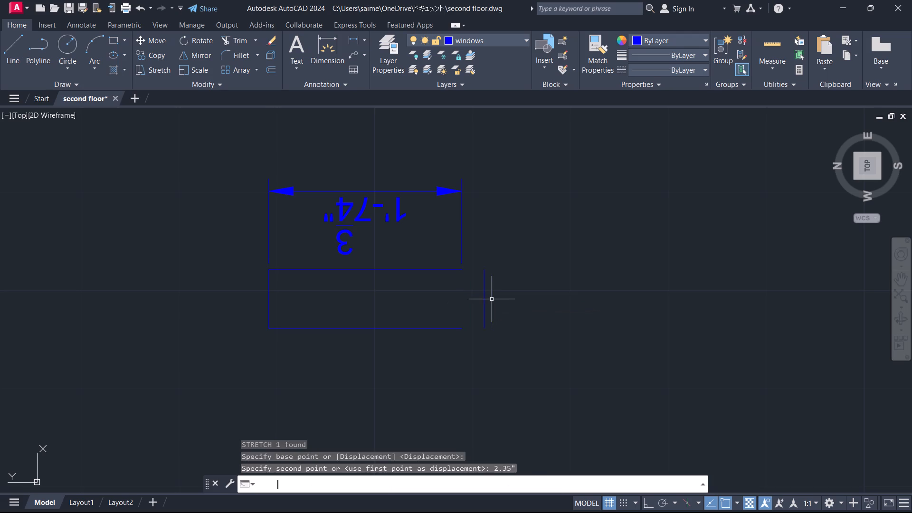
Erase the linear dimension alongside the rectangle's east long side.
click(373, 209)
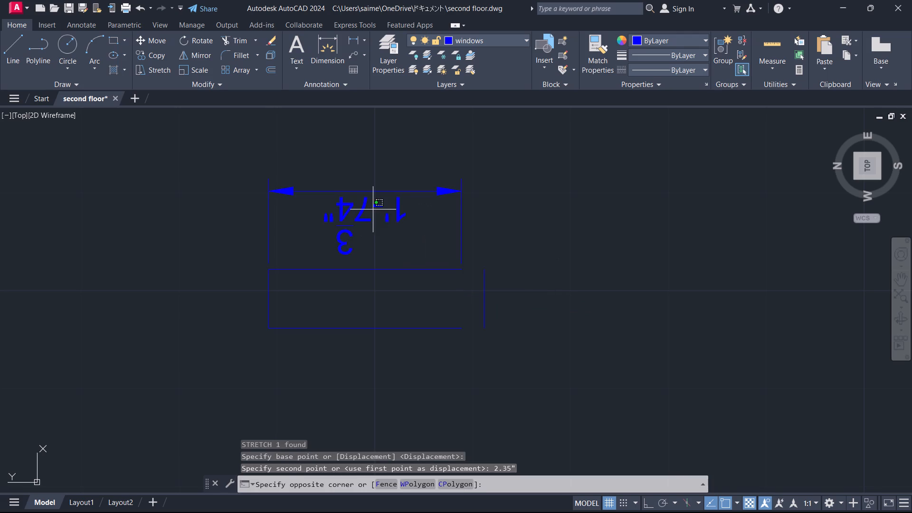
click(276, 198)
key(e)
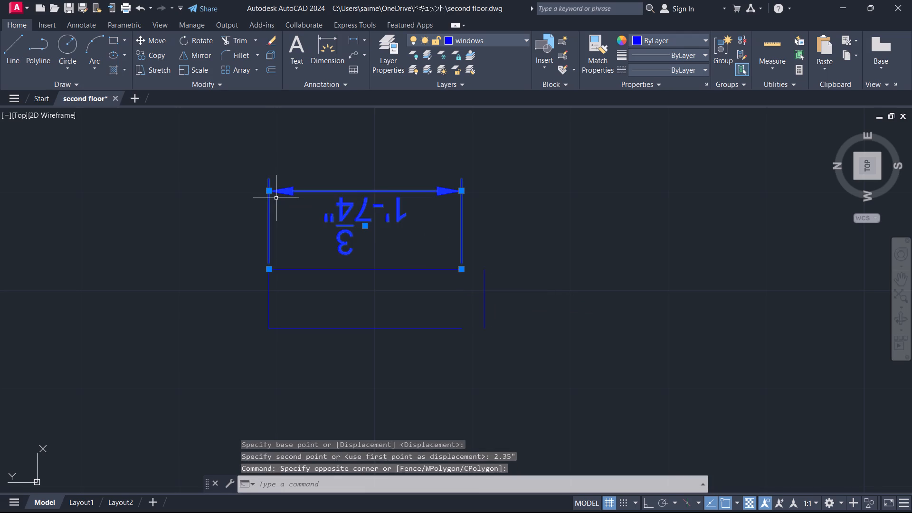
key(Return)
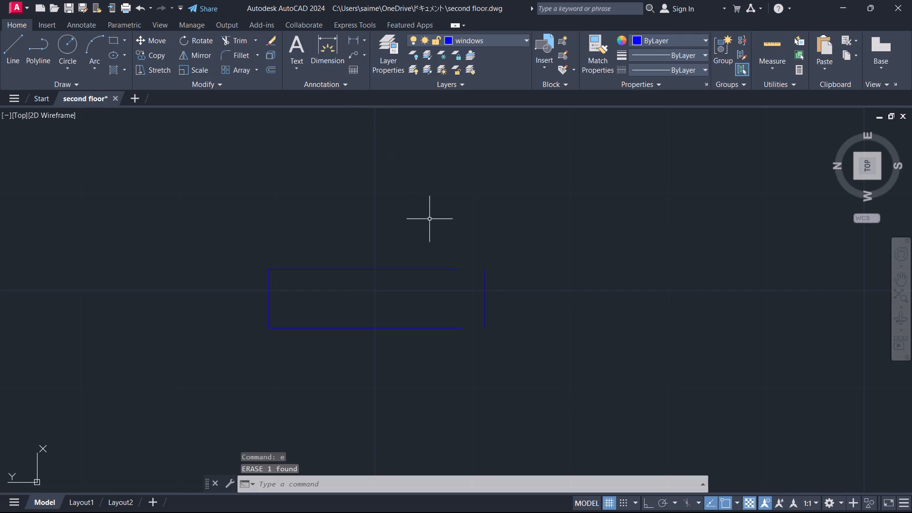
Add a linear dimension from the rectangle's northeast corner to the shifted south line's east end, placed outside the east side.
click(354, 35)
click(270, 269)
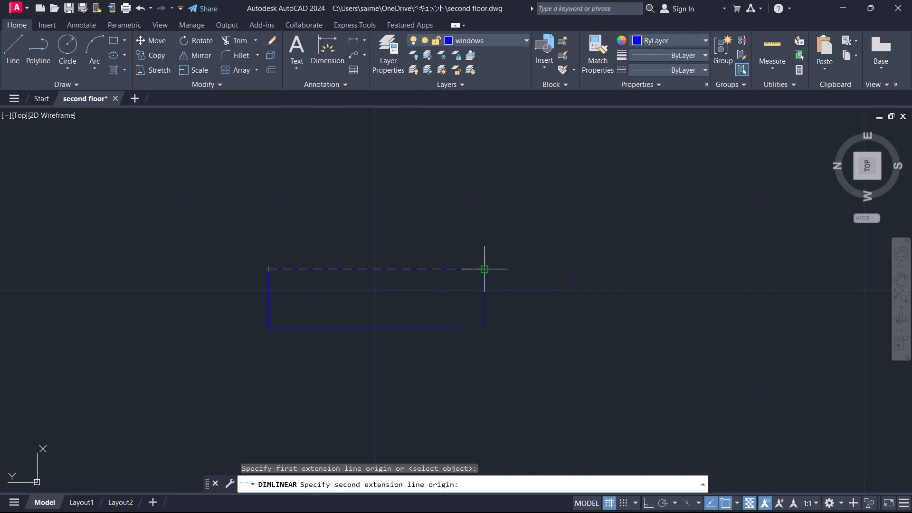
click(488, 271)
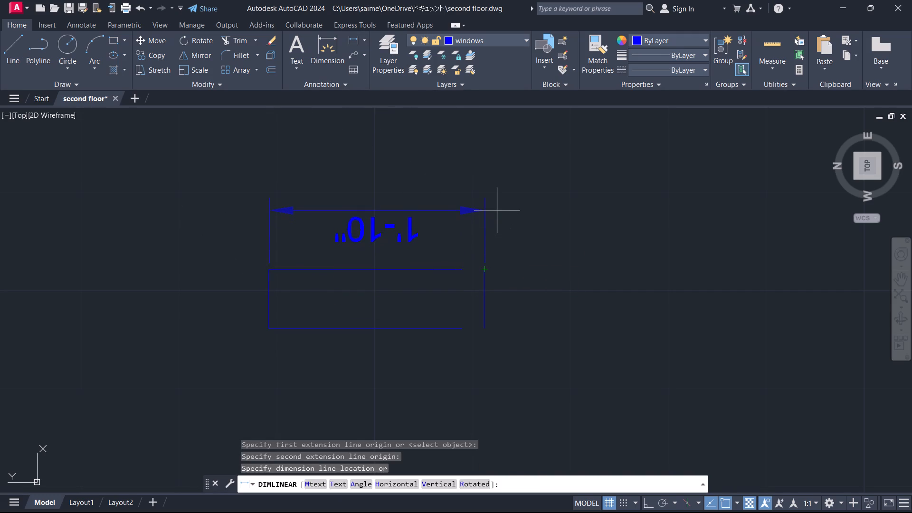
click(497, 210)
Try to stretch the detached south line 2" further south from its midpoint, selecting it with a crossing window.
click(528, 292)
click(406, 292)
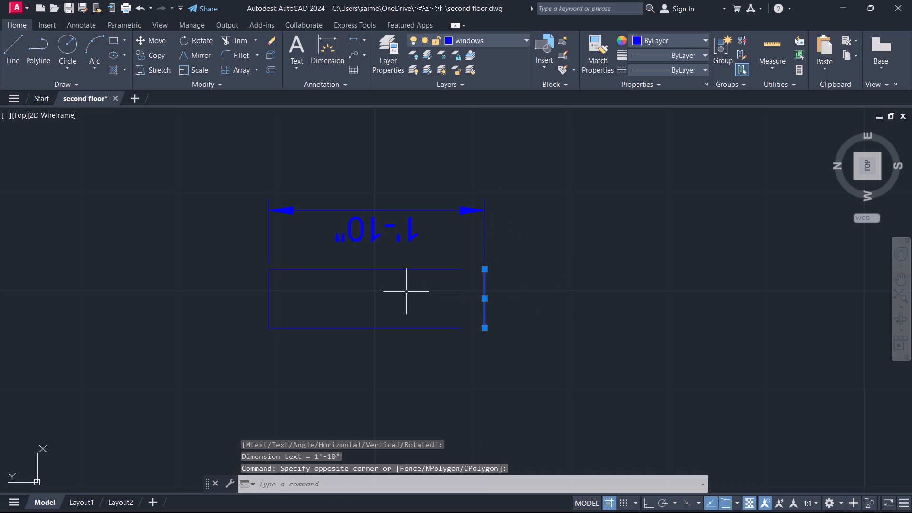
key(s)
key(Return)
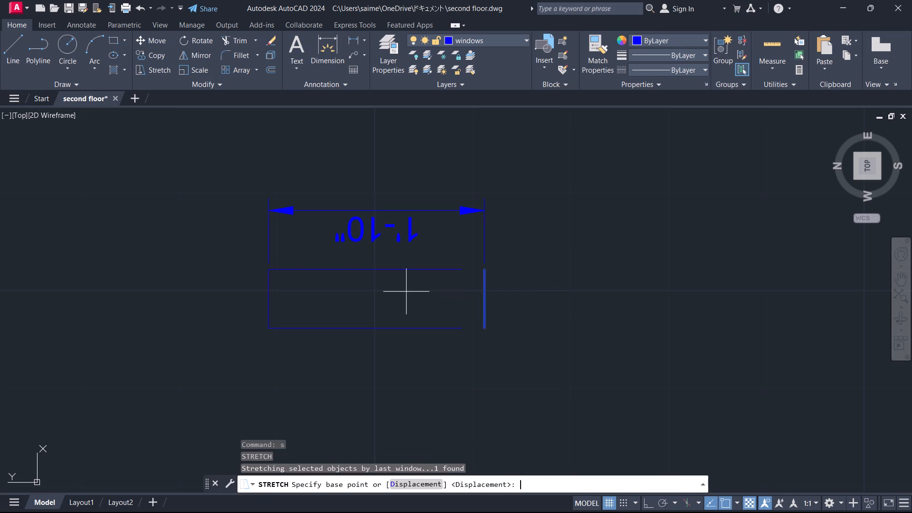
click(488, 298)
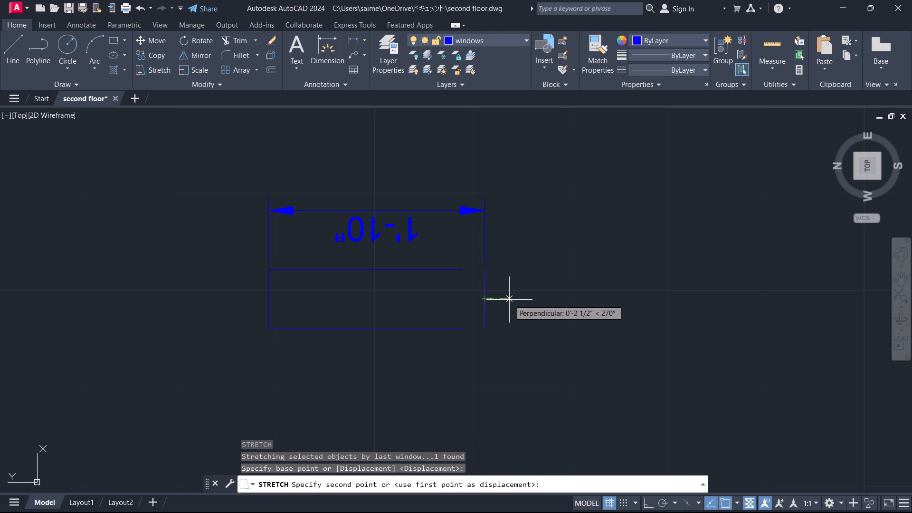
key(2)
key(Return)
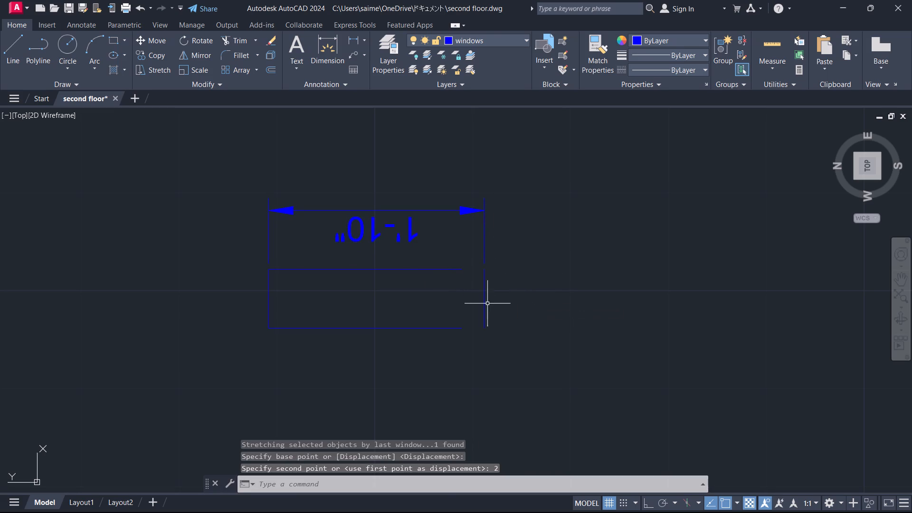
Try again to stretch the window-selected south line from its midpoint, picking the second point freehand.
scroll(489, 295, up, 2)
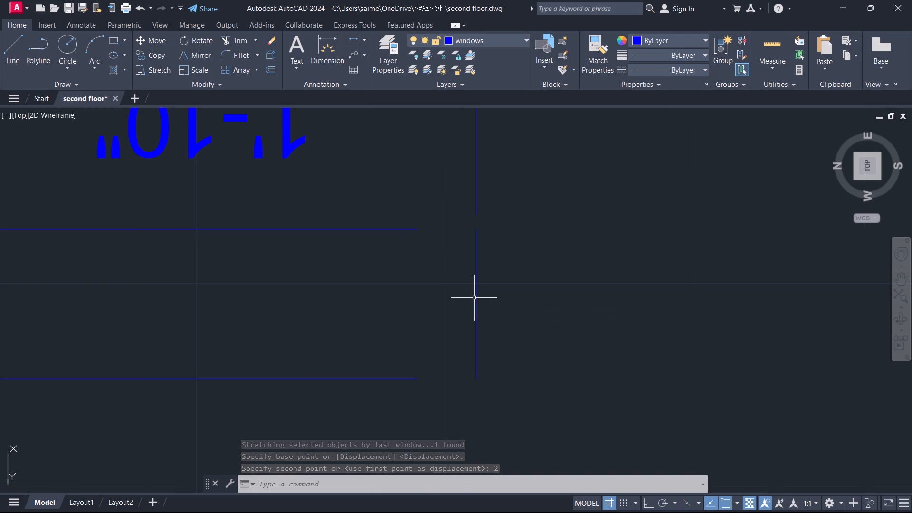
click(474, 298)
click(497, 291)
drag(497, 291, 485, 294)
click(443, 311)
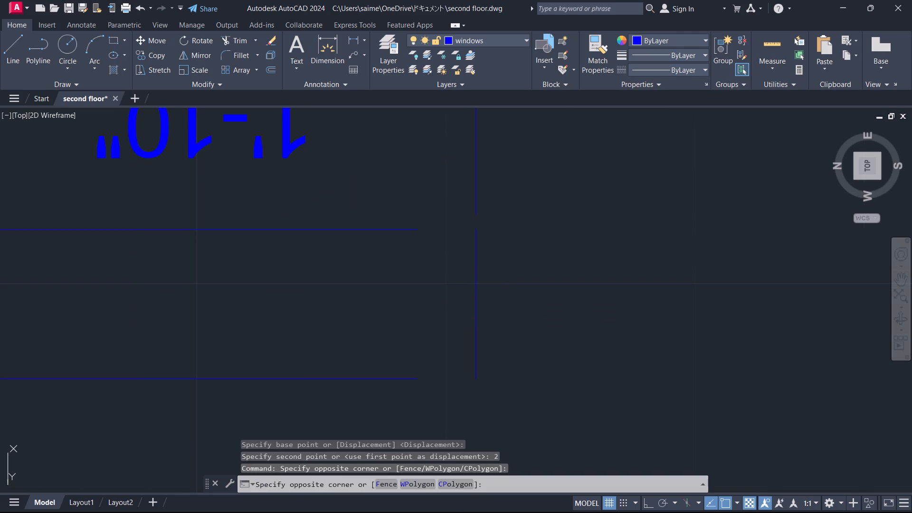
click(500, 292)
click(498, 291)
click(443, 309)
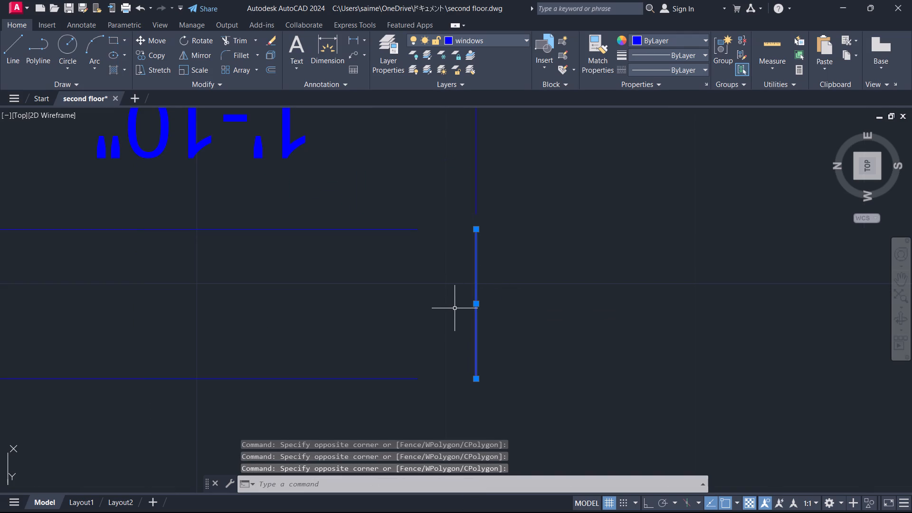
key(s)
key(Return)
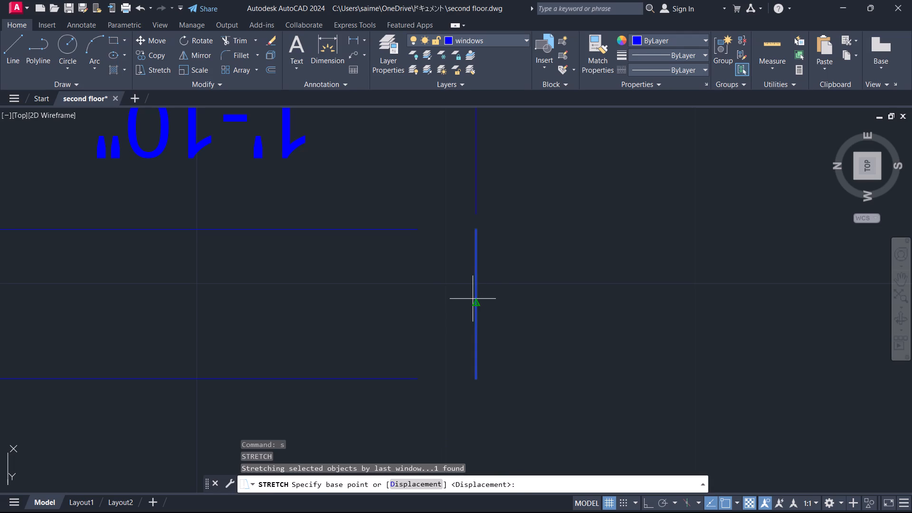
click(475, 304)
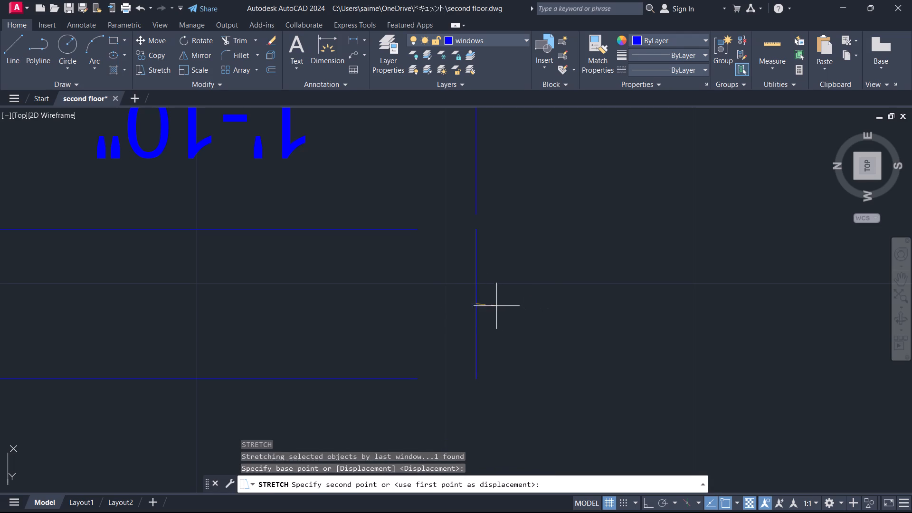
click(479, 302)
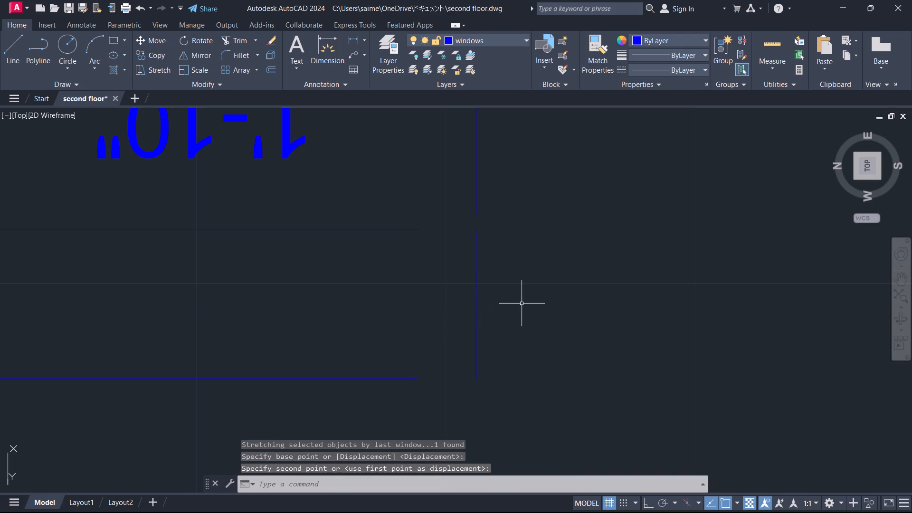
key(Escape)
Stretch the directly selected south line 2" southward from its midpoint with Ortho turned on.
click(475, 305)
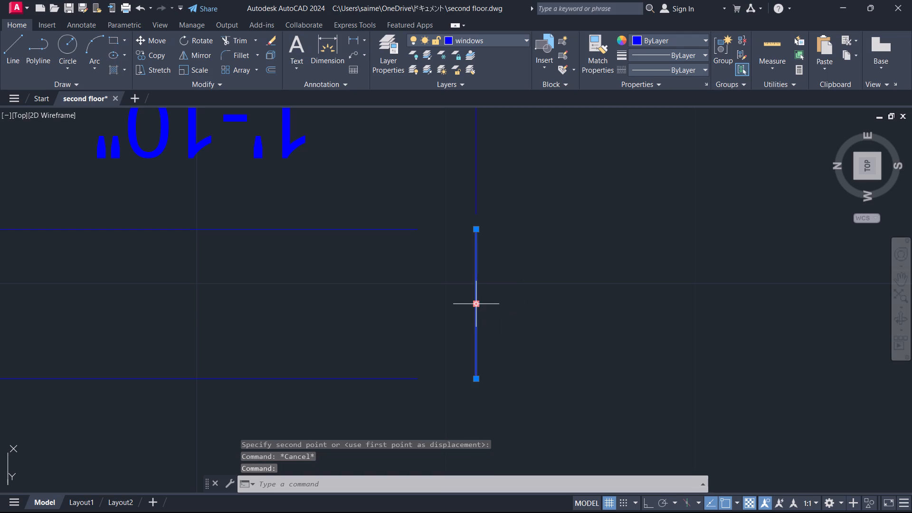
key(s)
key(Return)
click(475, 305)
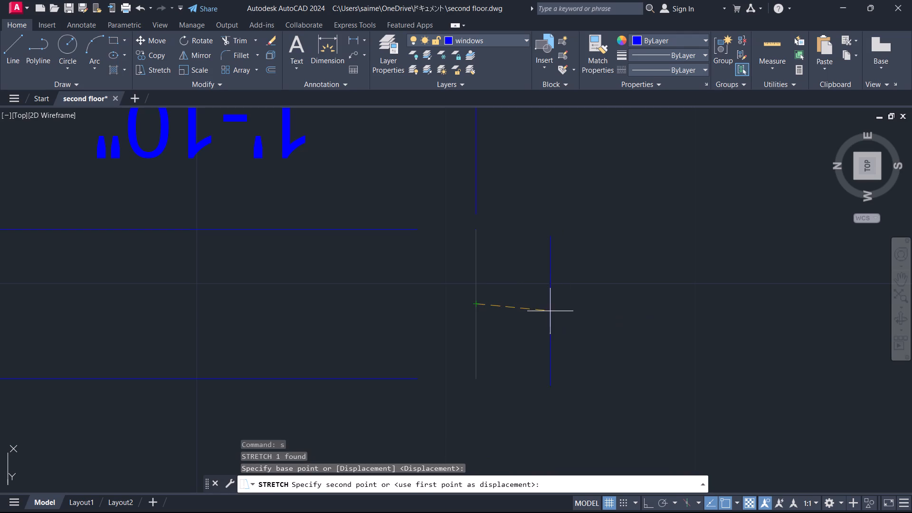
key(F8)
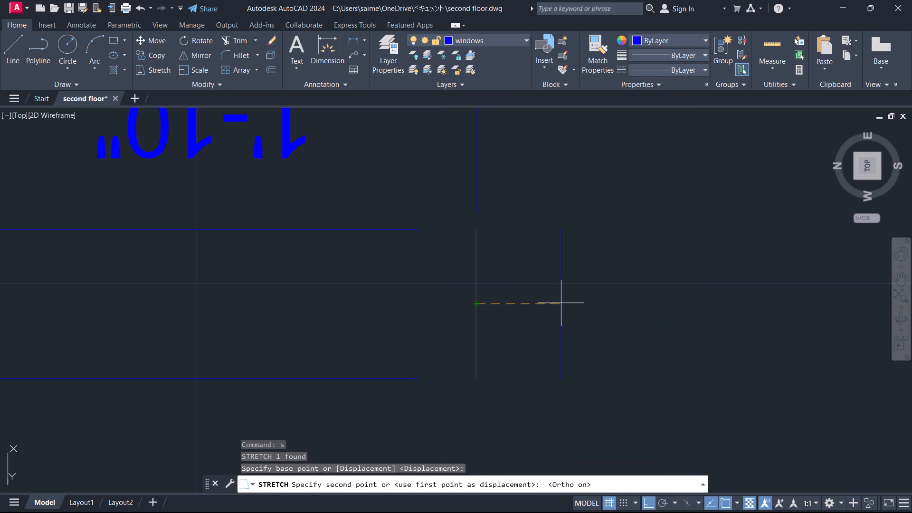
text(2")
key(Return)
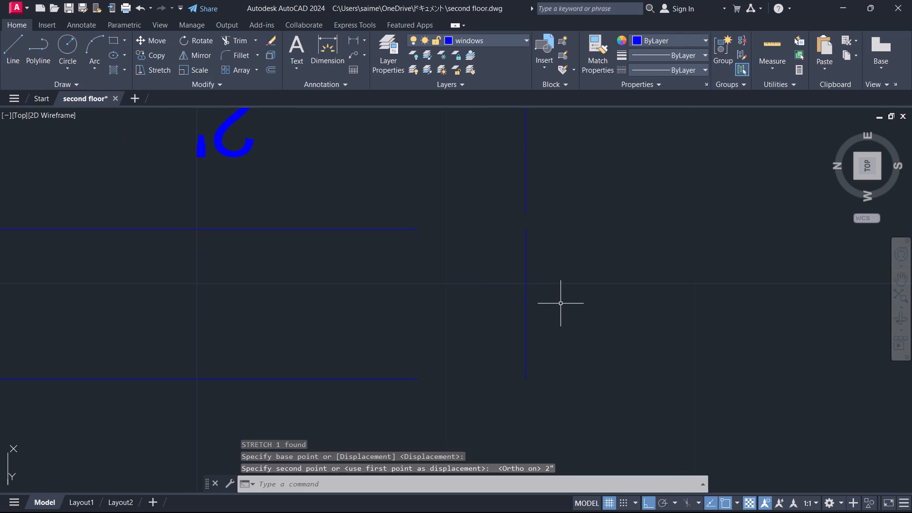
Extend both long sides of the rectangle to meet the shifted south line.
scroll(583, 294, down, 2)
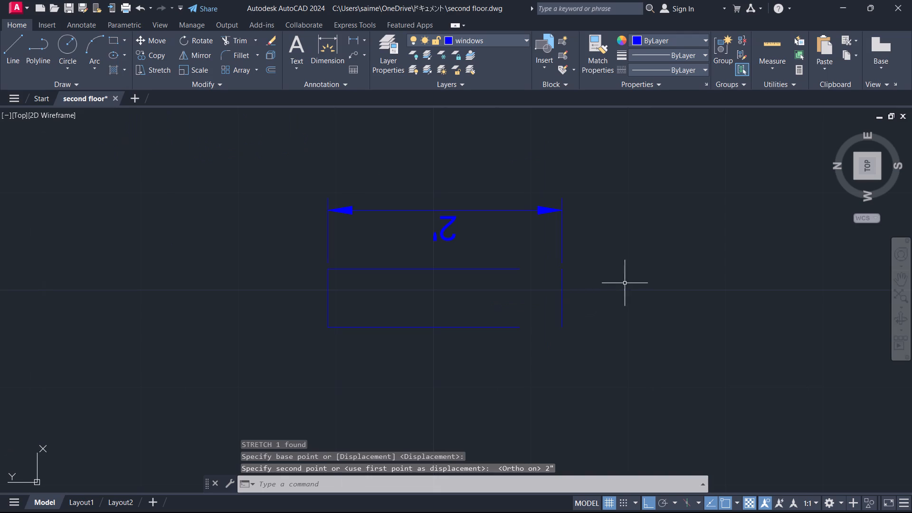
key(e)
key(x)
key(Return)
click(468, 268)
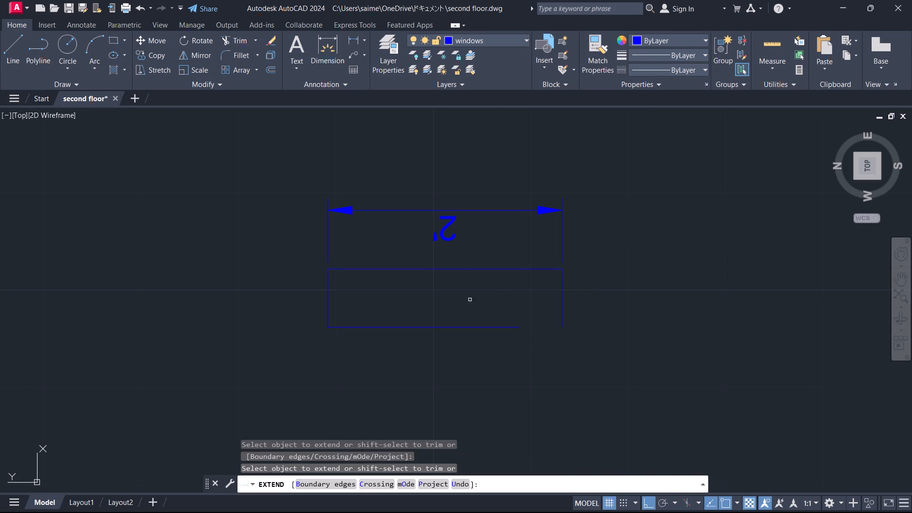
click(468, 328)
key(Escape)
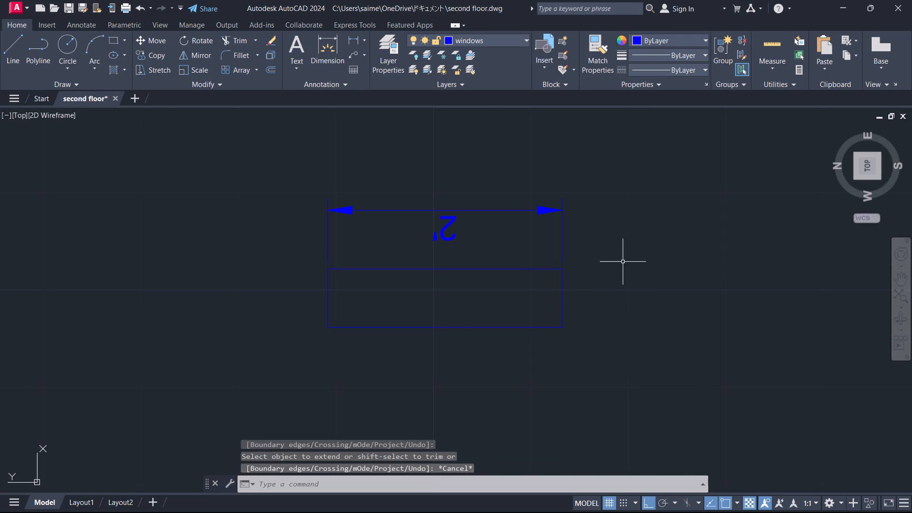
Erase the linear dimension outside the rectangle's east side.
click(554, 210)
key(e)
key(Return)
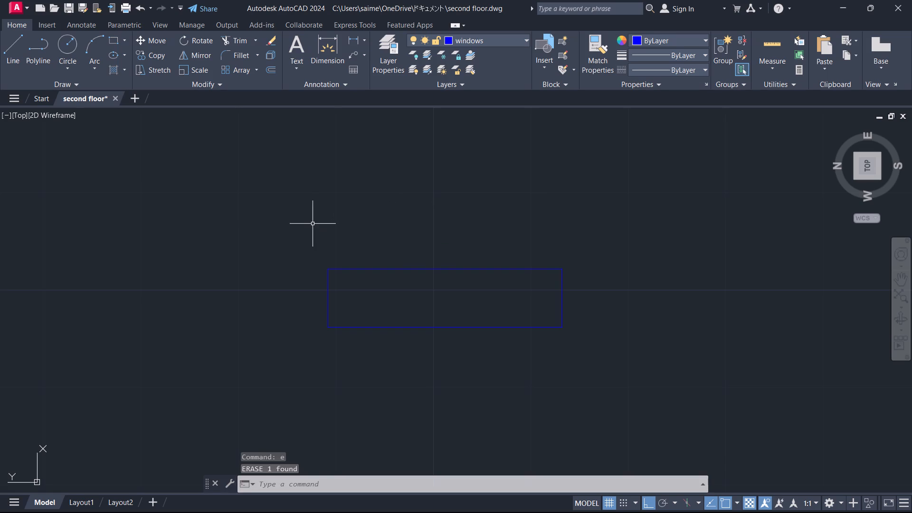
Copy the whole rectangle twice straight westward from its northwest corner, the first copy about 7 1/2" away and the second farther out.
key(Escape)
drag(294, 223, 301, 233)
click(637, 365)
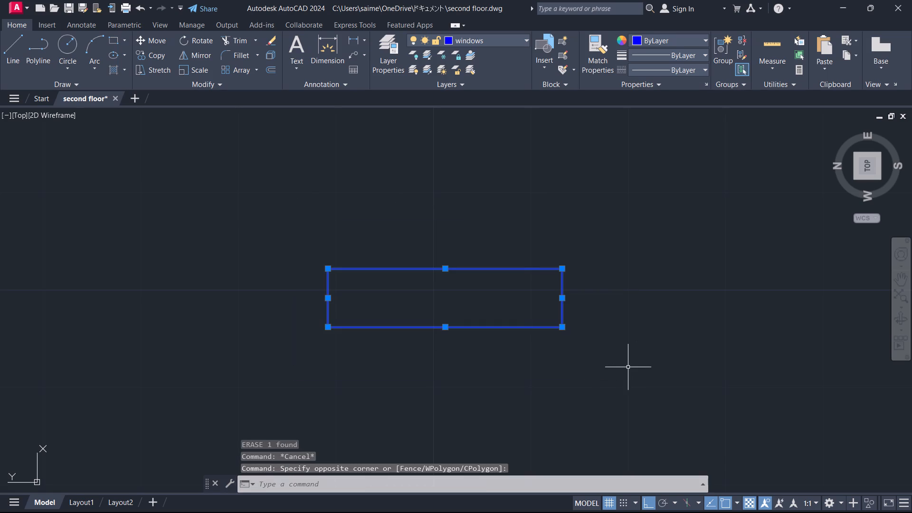
text(co)
key(Return)
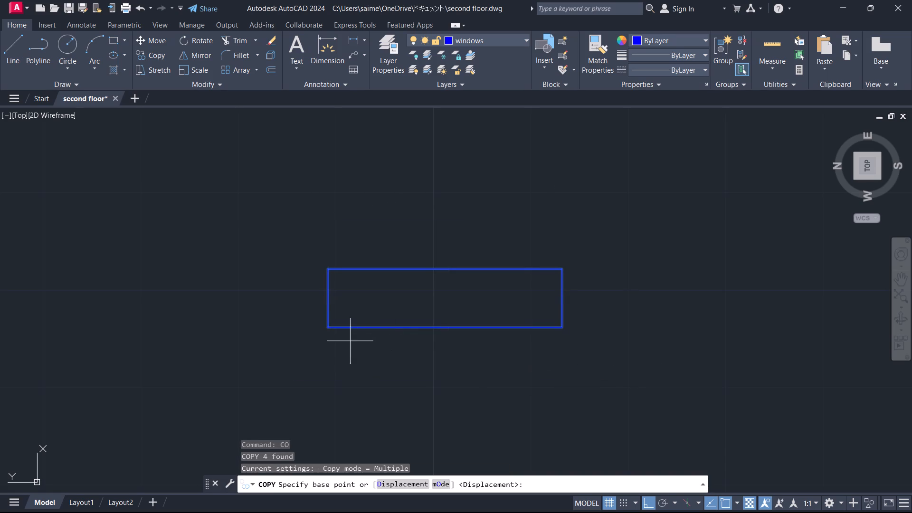
click(329, 331)
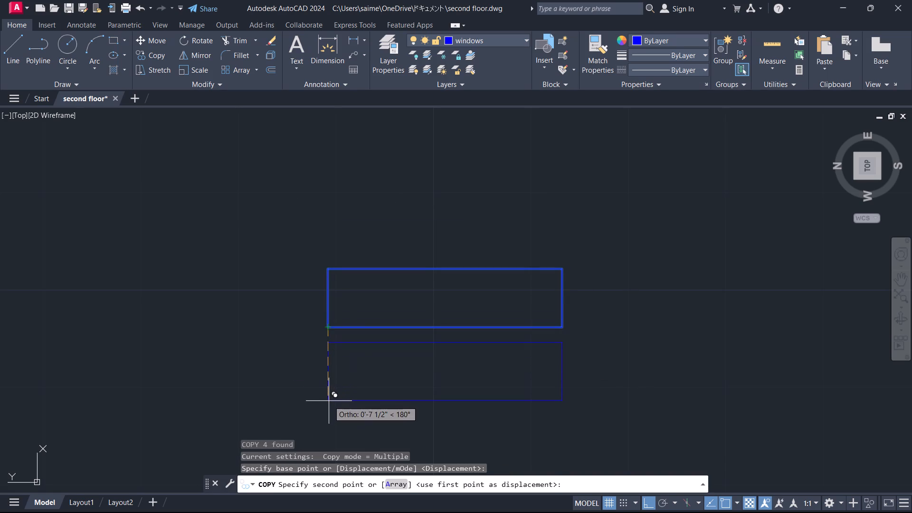
click(329, 401)
scroll(342, 355, down, 2)
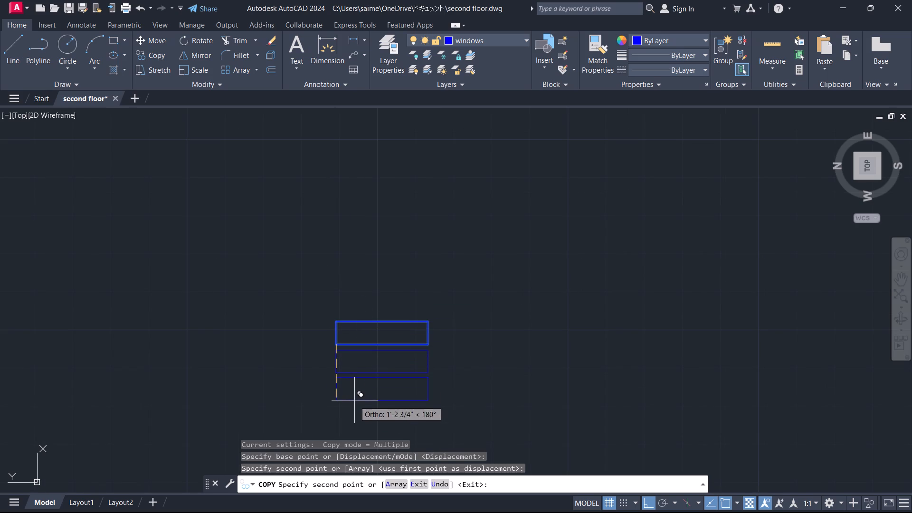
click(350, 410)
key(Escape)
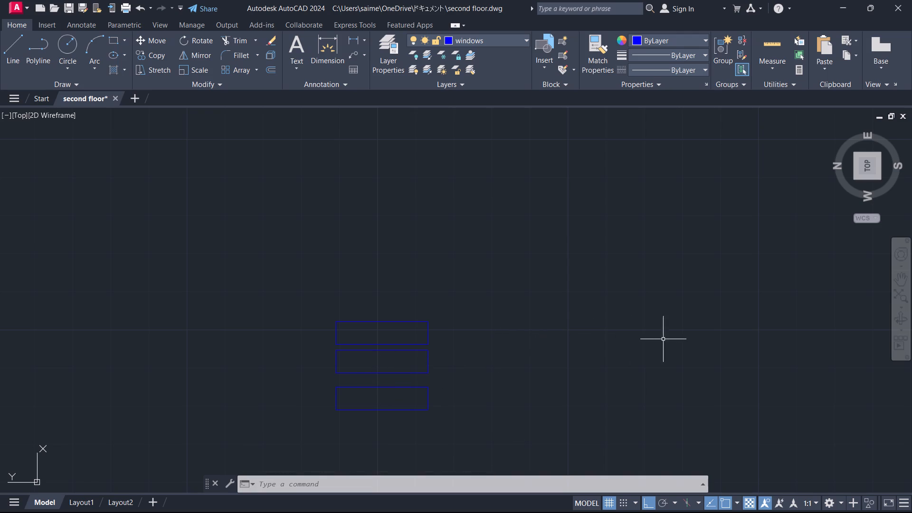
Stretch the south end line of the middle rectangle 1' southward from its midpoint.
middle_drag(638, 369, 629, 277)
scroll(521, 306, up, 1)
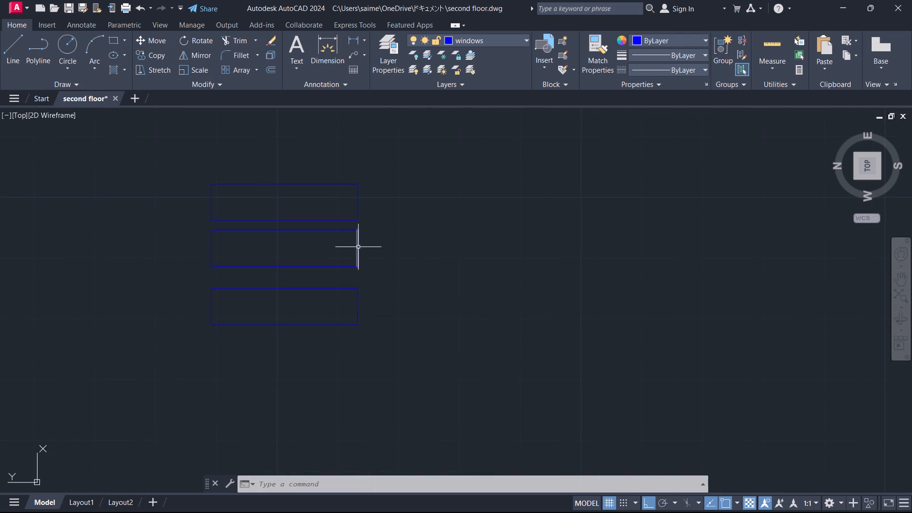
click(358, 247)
key(s)
key(Return)
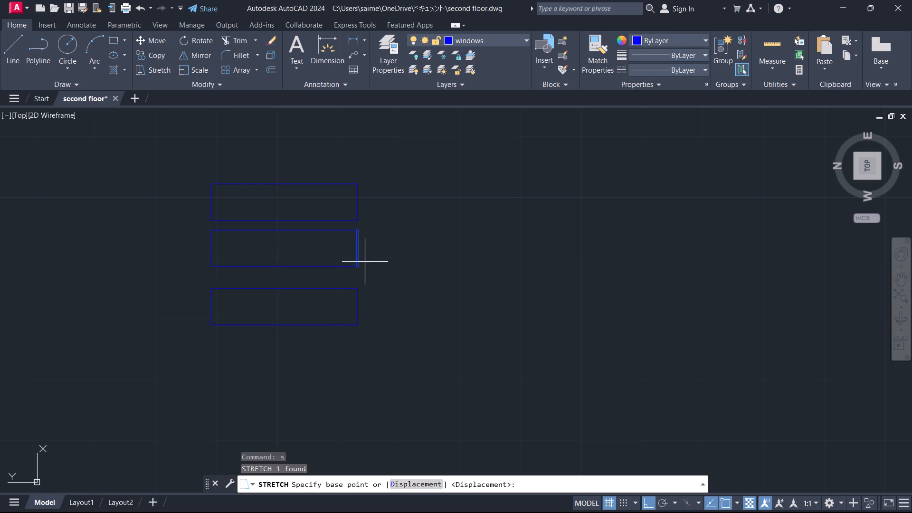
click(359, 252)
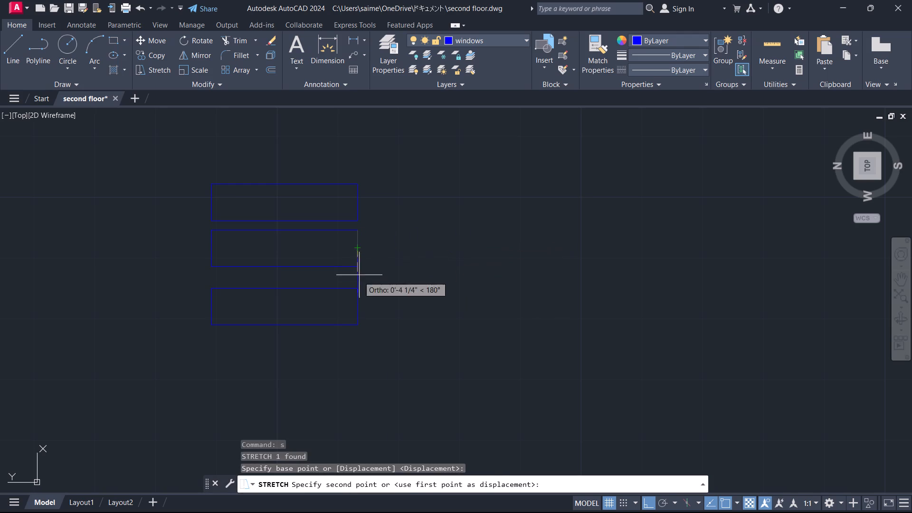
text(1')
key(Return)
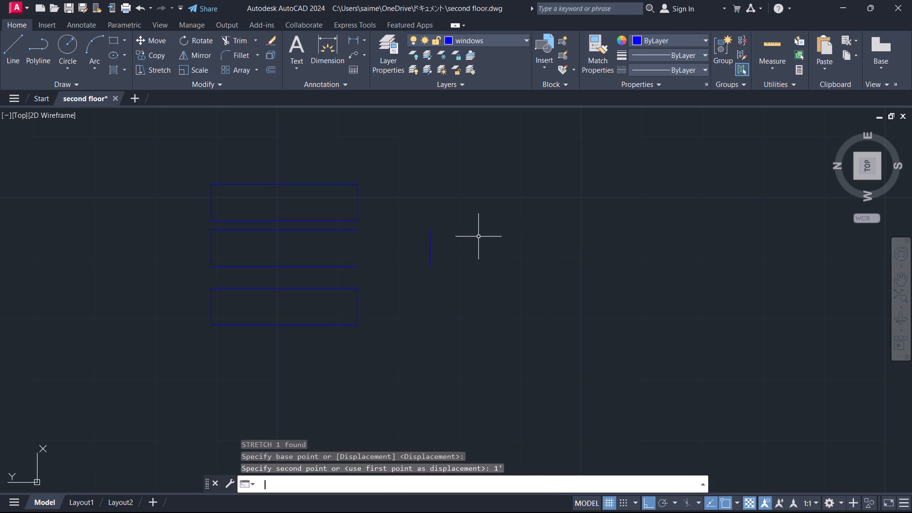
Stretch the south end line of the westernmost rectangle 2' southward from its midpoint.
click(358, 305)
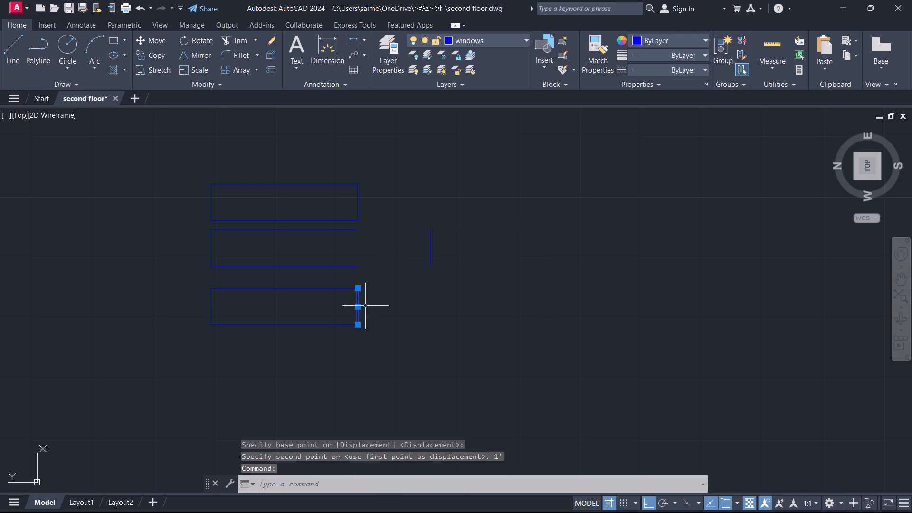
key(s)
key(Return)
click(355, 309)
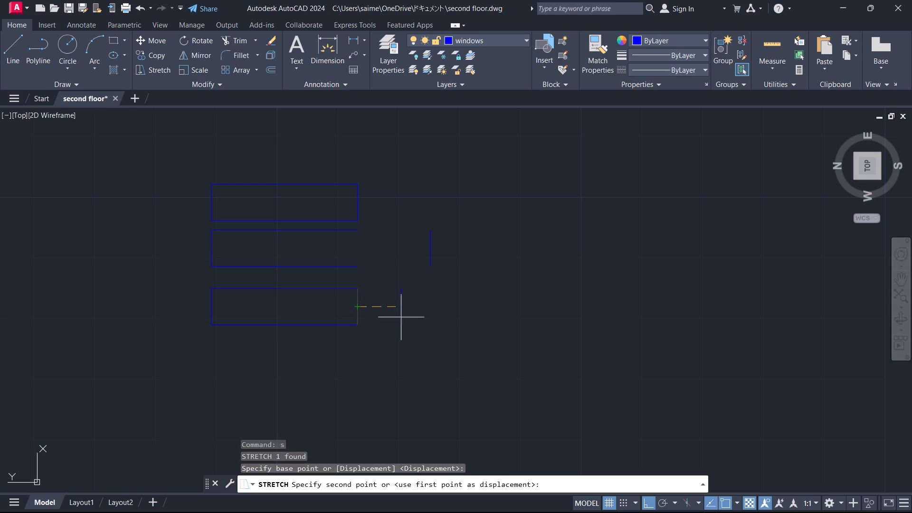
text(2')
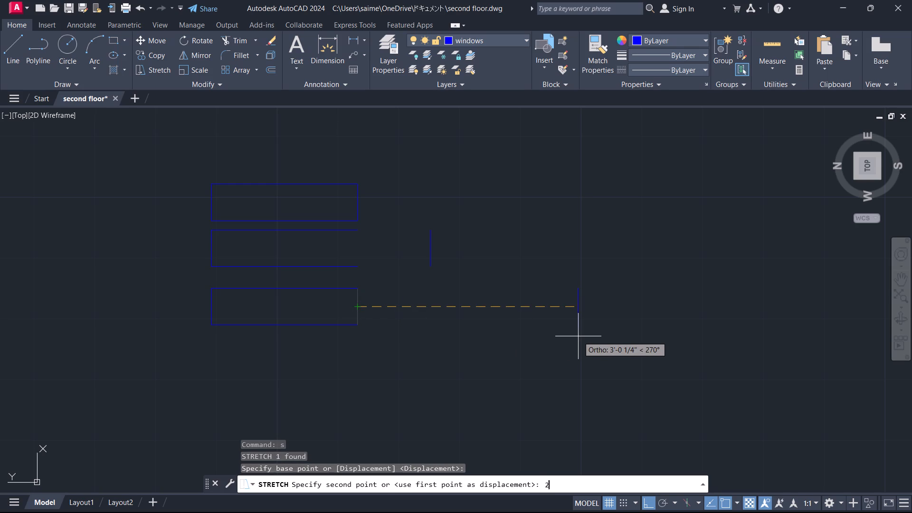
key(Return)
key(Escape)
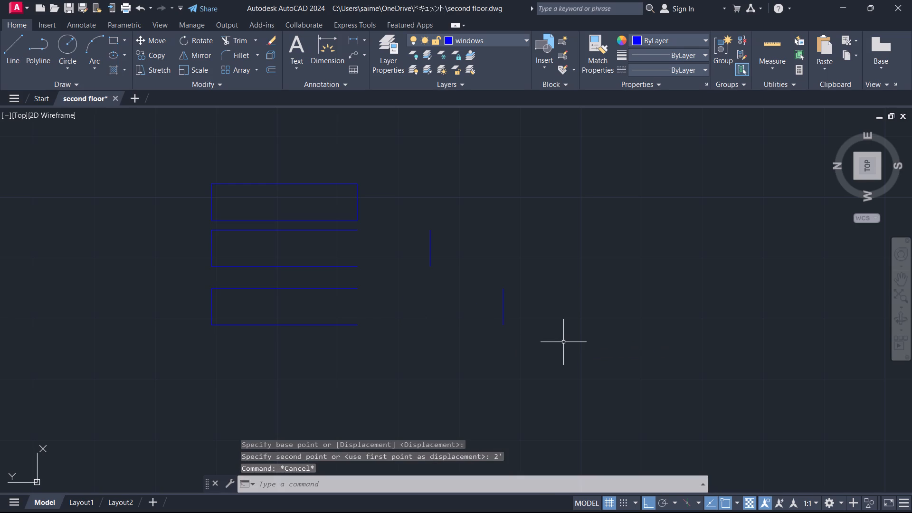
Extend both long sides of the middle and westernmost rectangles to meet their shifted south end lines.
text(ex)
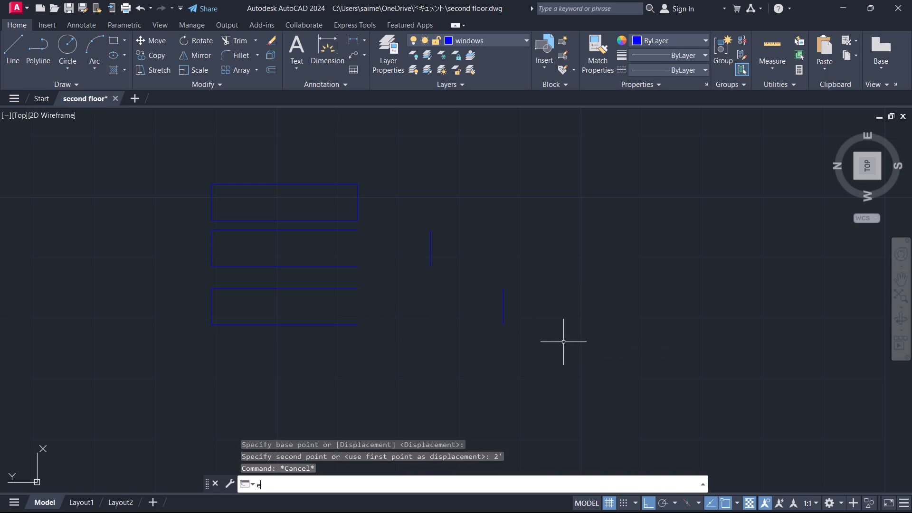
key(Return)
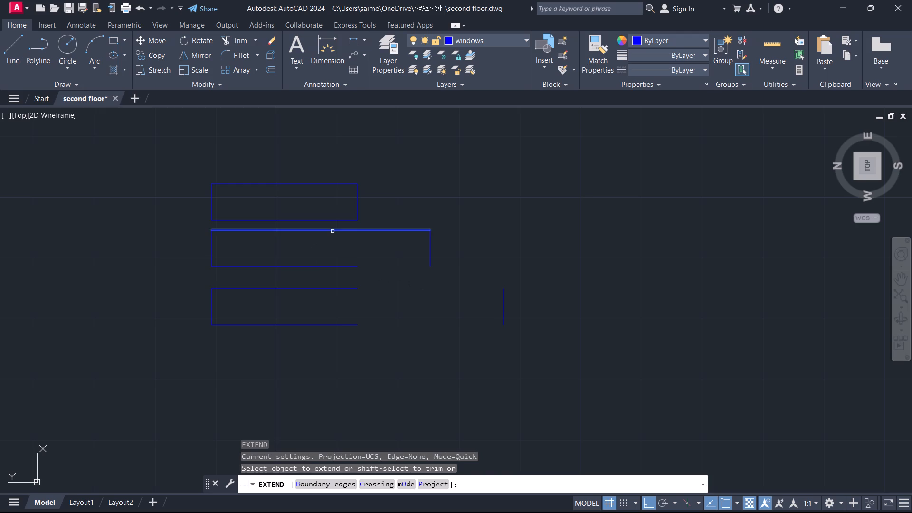
click(332, 231)
click(329, 268)
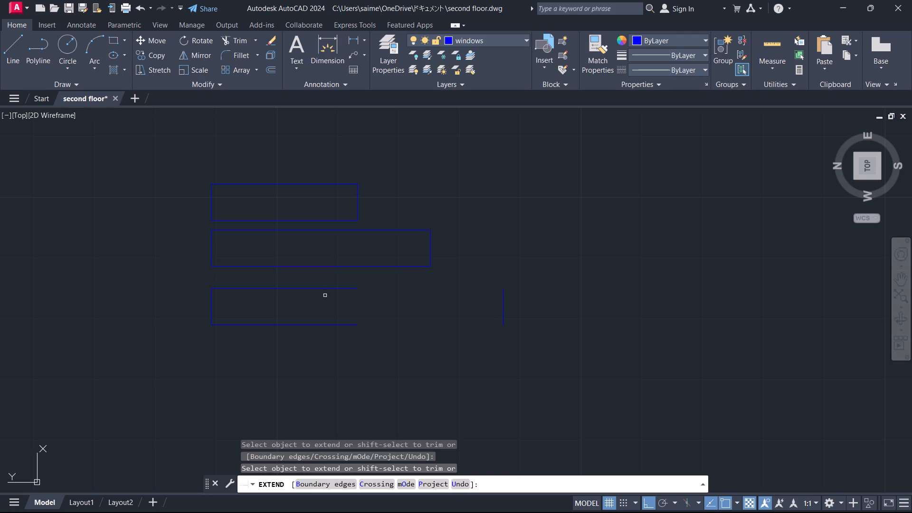
click(328, 290)
click(327, 325)
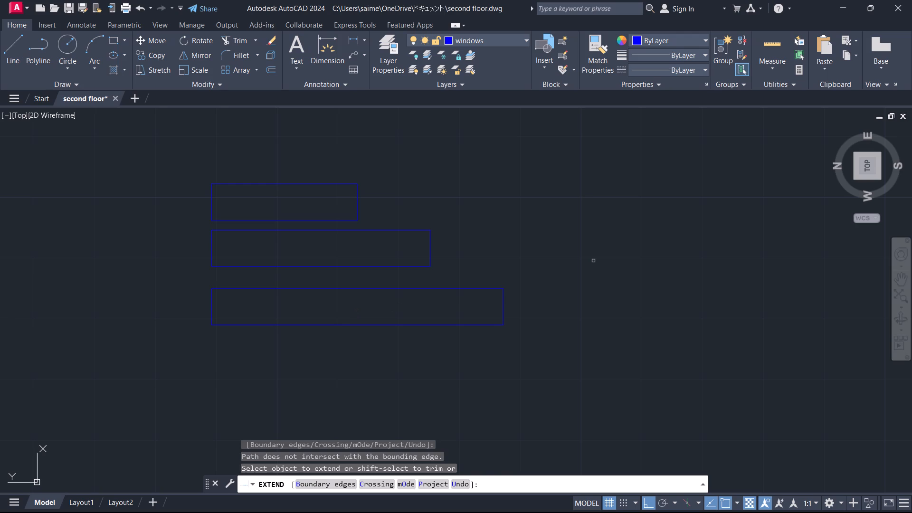
key(Escape)
Offset the north and south end lines of the easternmost rectangle 0.5" inward.
key(o)
key(Return)
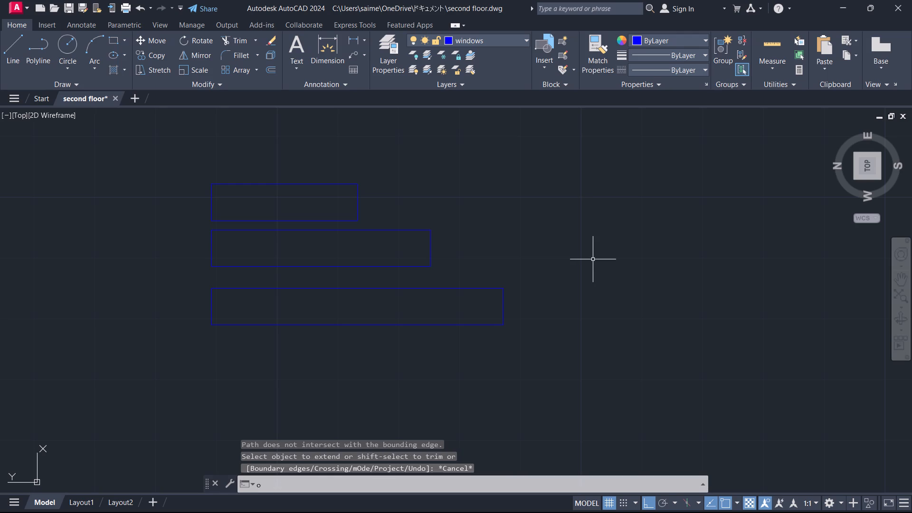
click(211, 202)
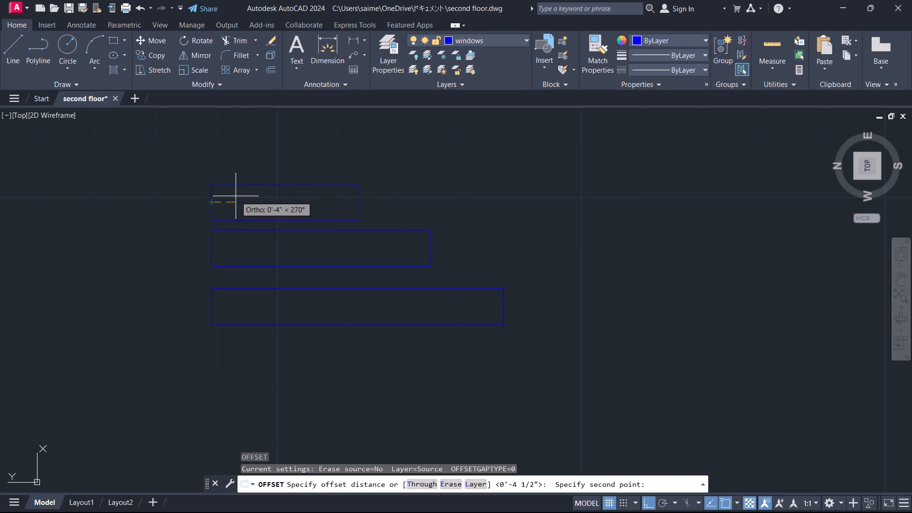
text(0.5")
key(Return)
drag(210, 207, 218, 208)
drag(252, 211, 258, 210)
drag(356, 202, 337, 205)
click(306, 222)
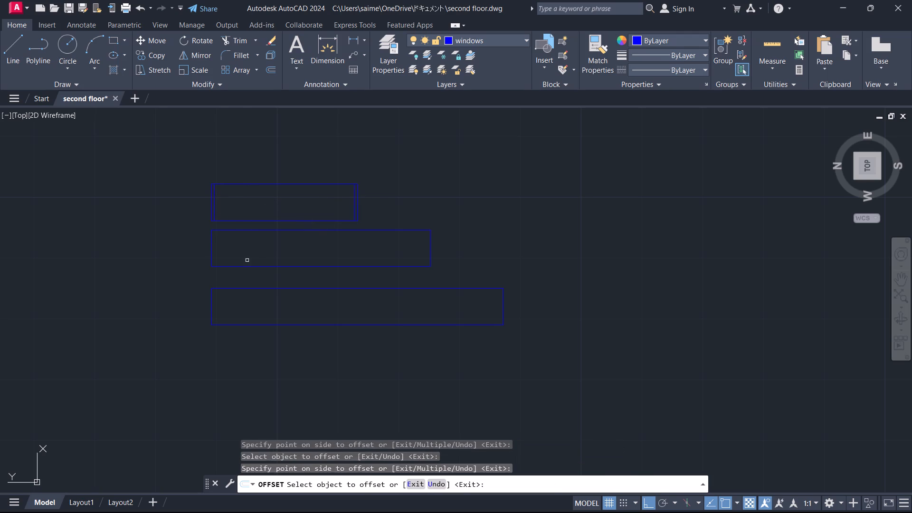
Offset the north and south end lines of the middle and westernmost rectangles inward by the same 0.5".
drag(210, 252, 230, 252)
drag(240, 254, 244, 254)
drag(244, 254, 252, 254)
drag(430, 252, 408, 256)
click(374, 262)
click(213, 298)
drag(247, 299, 255, 299)
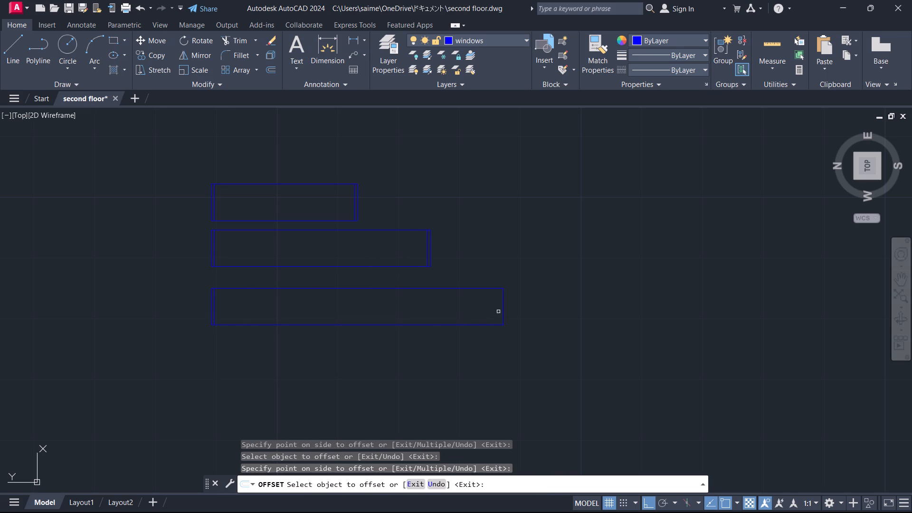
click(503, 307)
click(428, 307)
key(l)
key(Return)
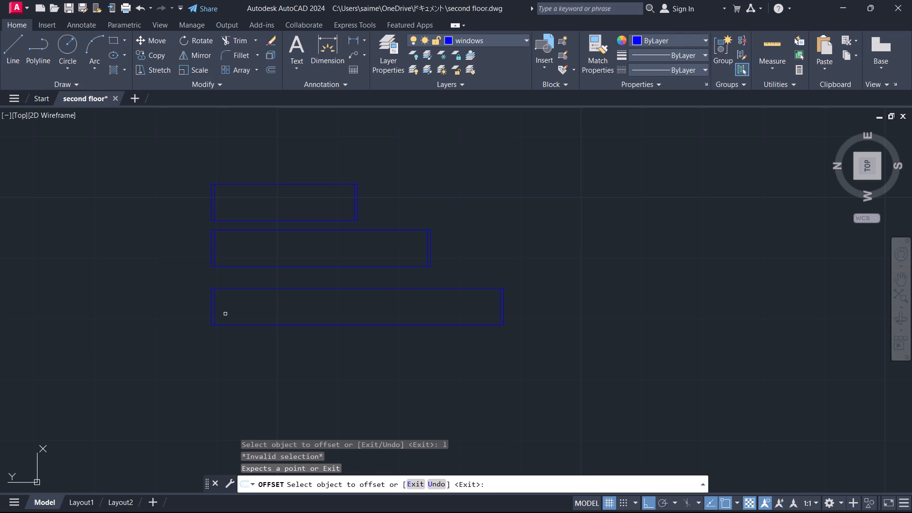
key(Escape)
Draw centre lines between the midpoints of the inner end lines in the westernmost and middle rectangles.
key(l)
key(Return)
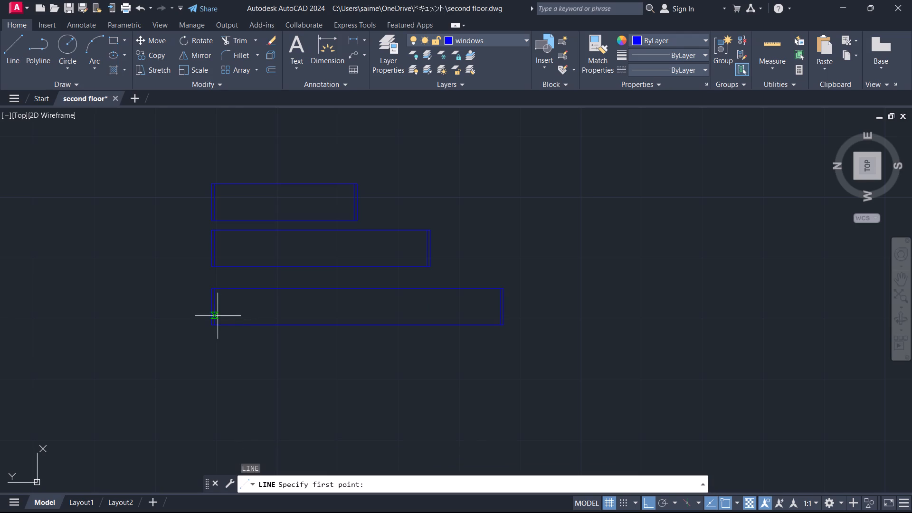
click(216, 304)
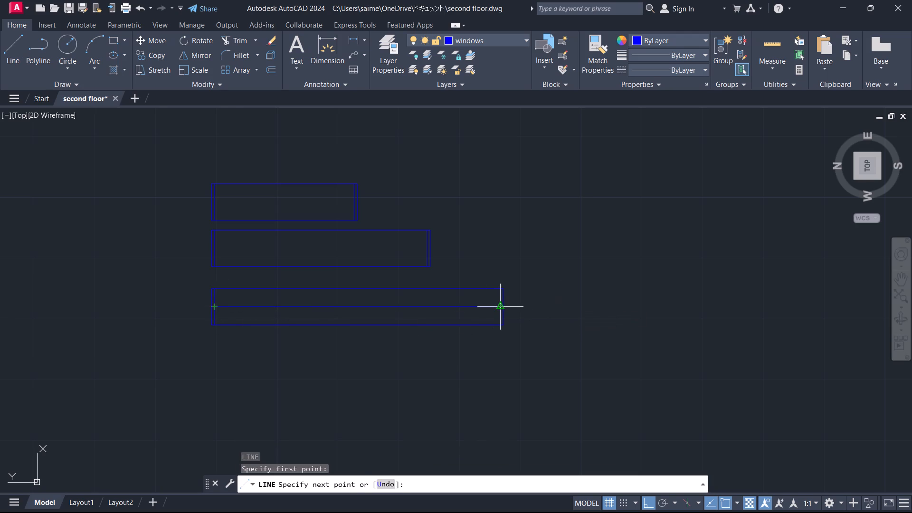
click(499, 305)
key(space)
key(space)
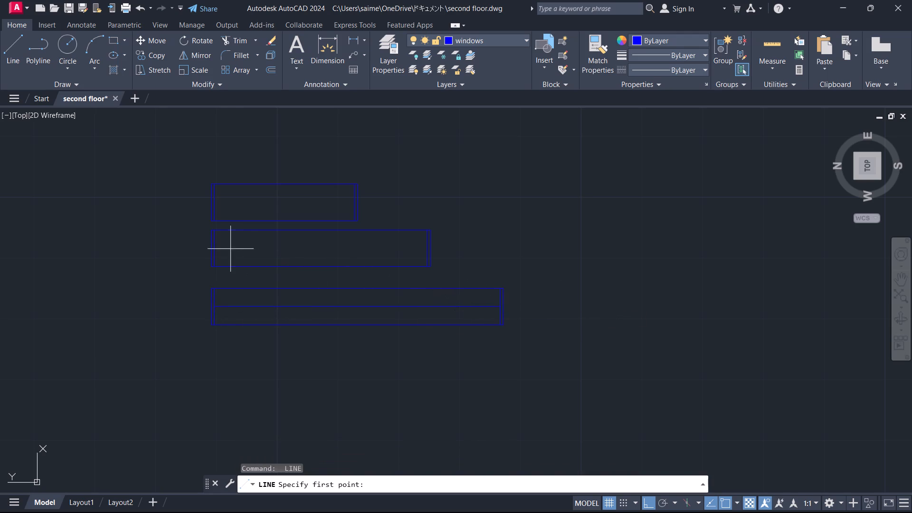
drag(217, 249, 221, 250)
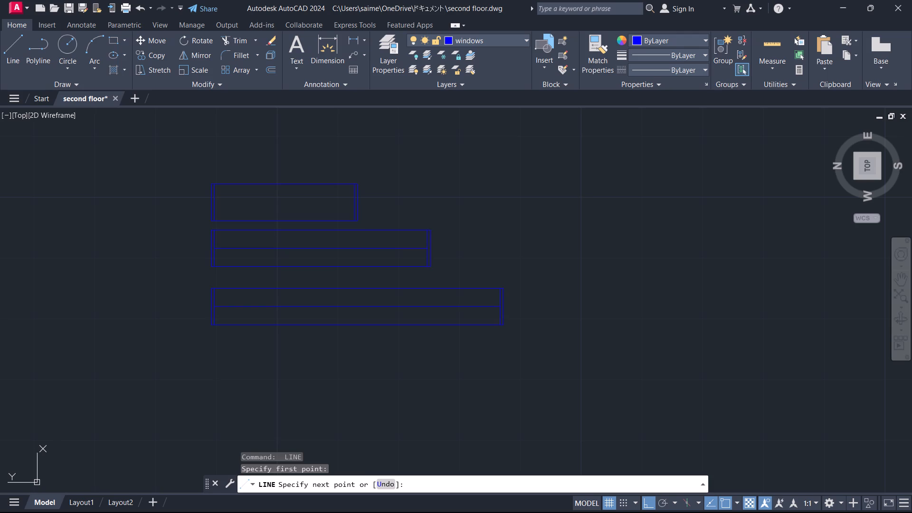
click(427, 251)
key(space)
Draw a centre line between the midpoints of the inner end lines in the easternmost rectangle.
key(space)
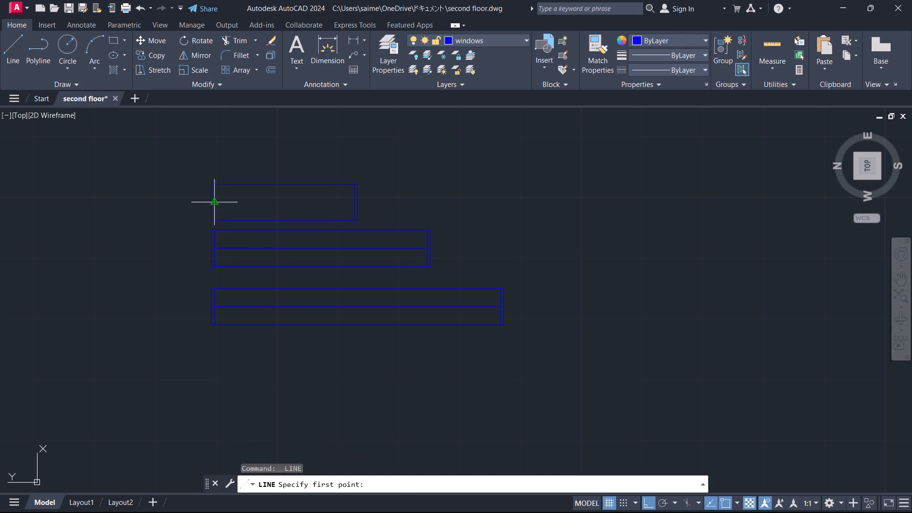
click(213, 199)
click(352, 203)
key(space)
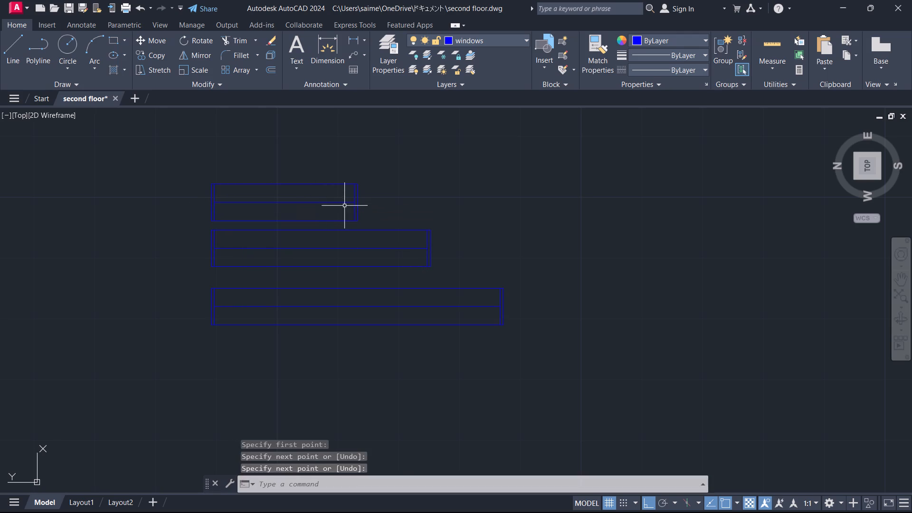
key(space)
key(space)
key(Escape)
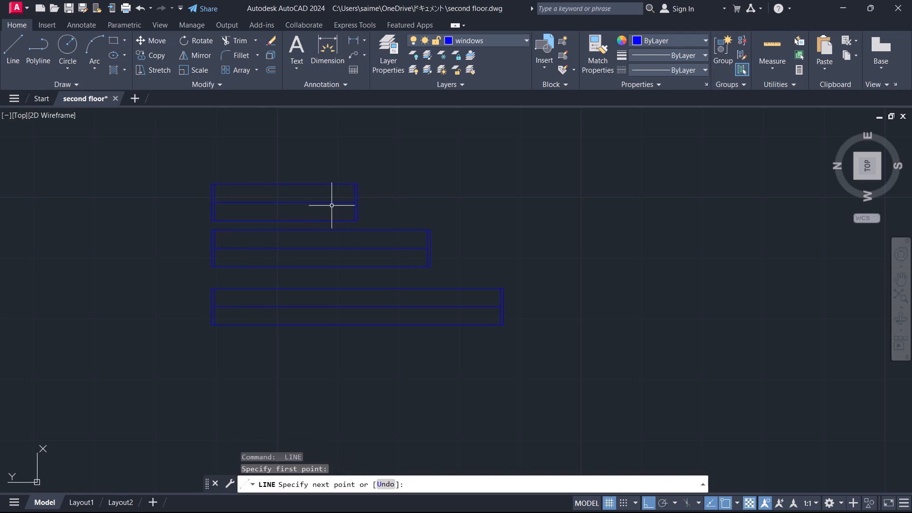
Offset the centre lines of the easternmost and middle windows 0.2" to both the east and west sides.
key(o)
key(Return)
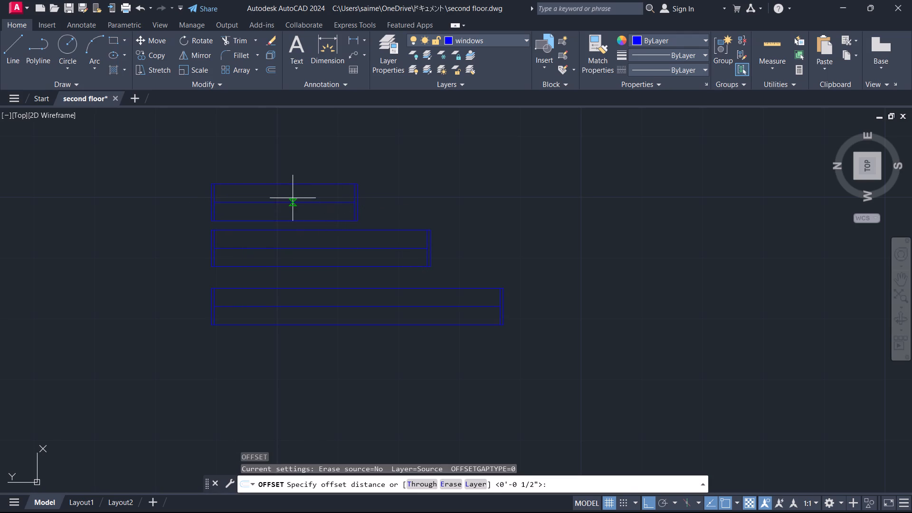
click(288, 206)
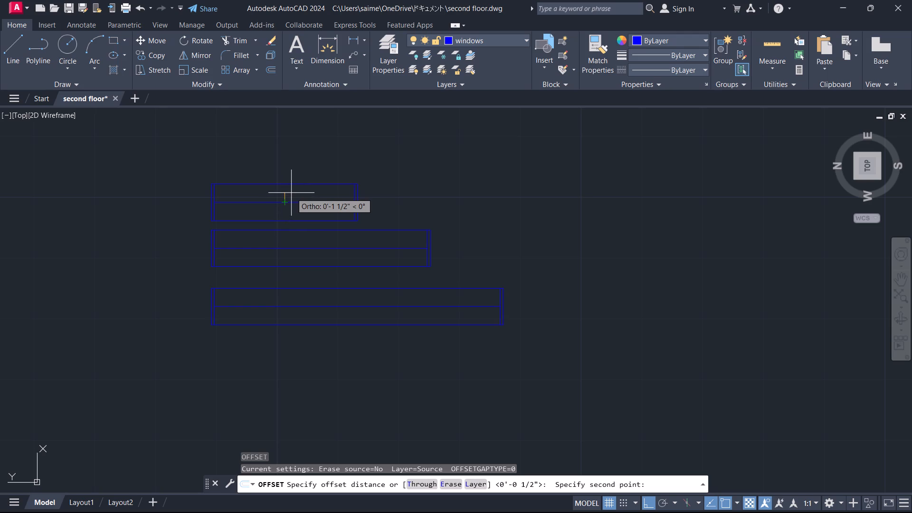
text(0.2")
key(Return)
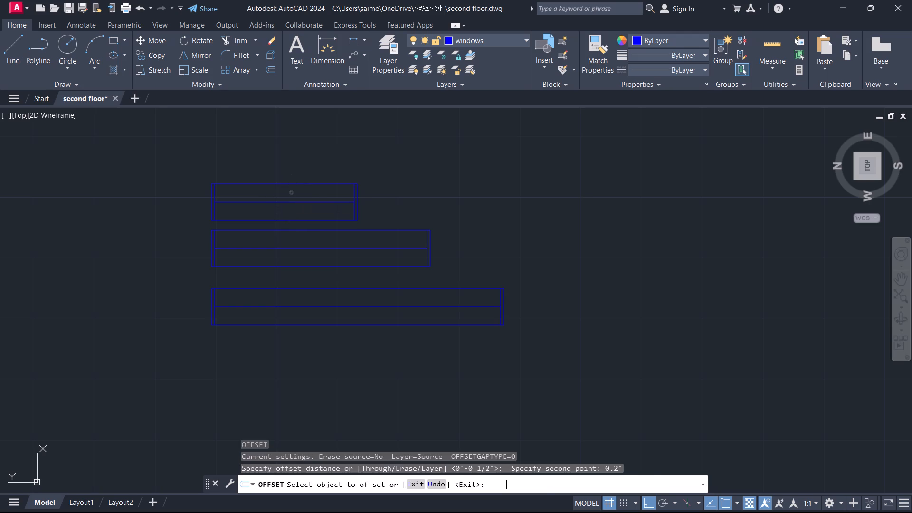
click(298, 203)
click(305, 190)
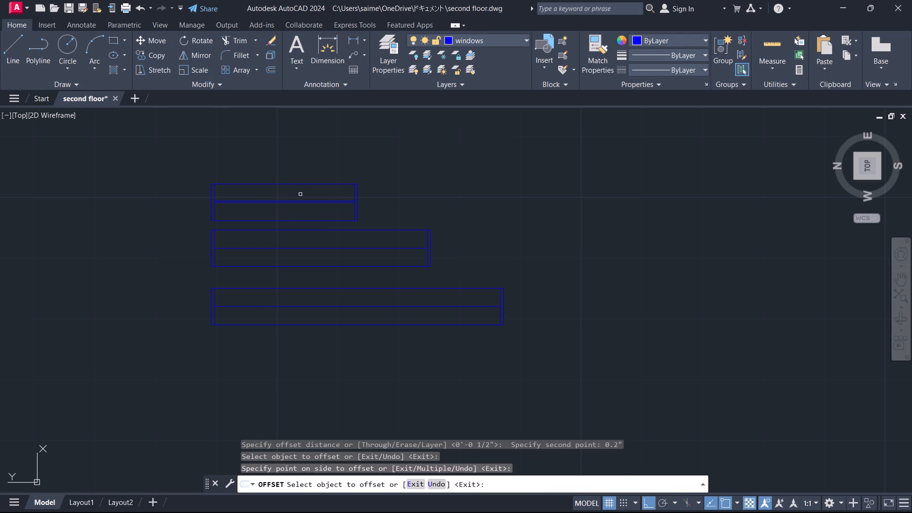
scroll(280, 207, up, 3)
click(293, 185)
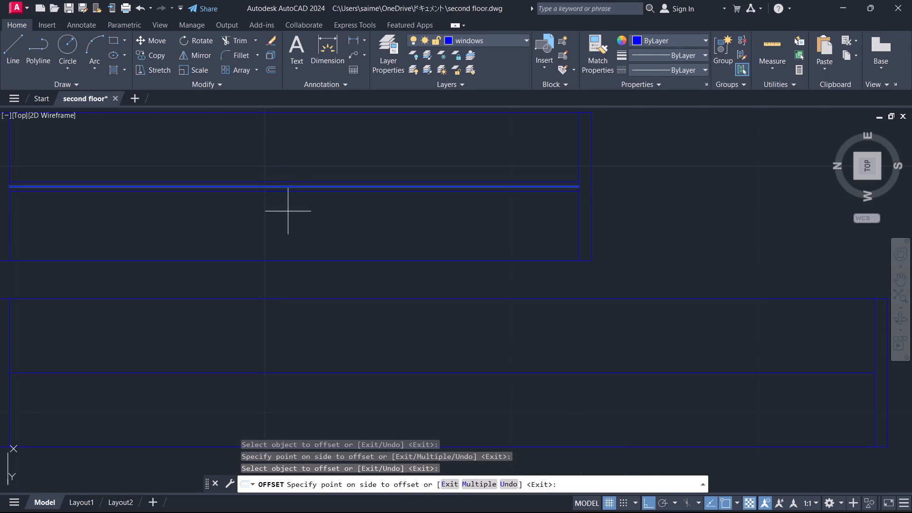
click(288, 212)
drag(272, 372, 274, 365)
click(275, 348)
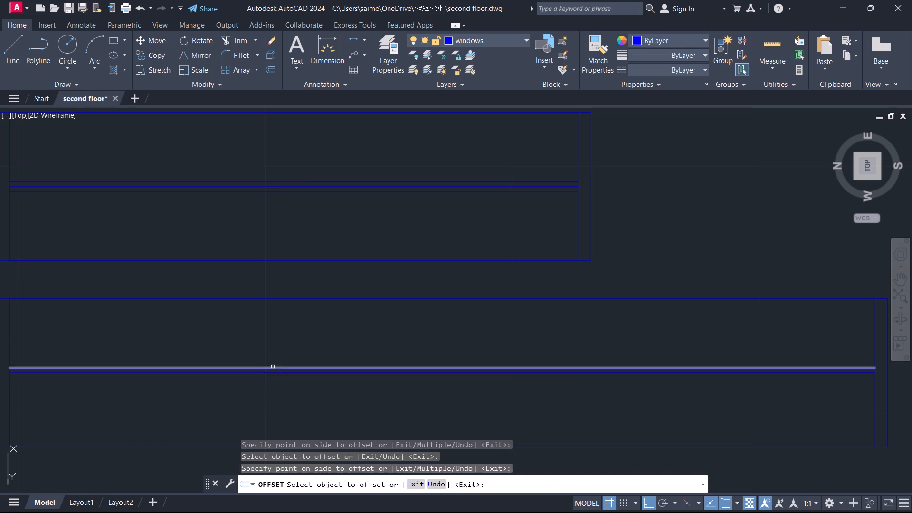
click(275, 373)
click(261, 391)
Offset the westernmost window's centre line by the same 0.2" to both the east and west sides.
scroll(344, 292, down, 2)
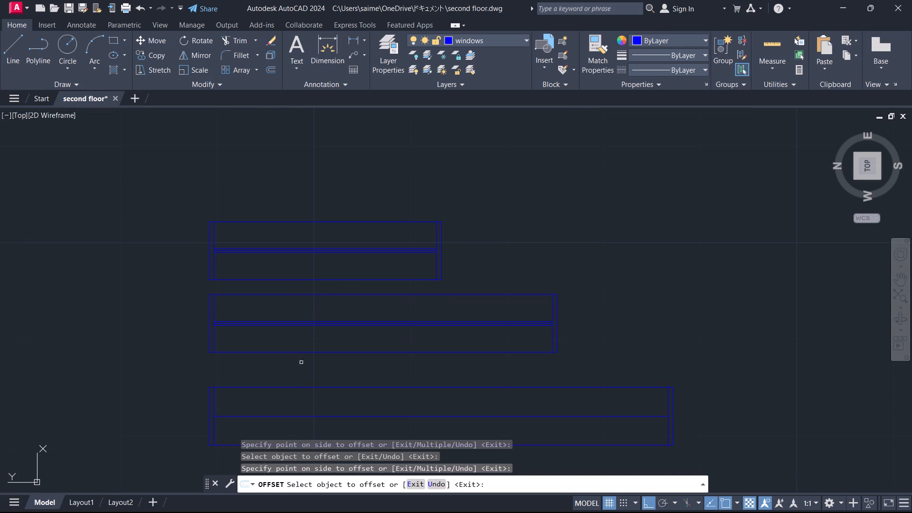
click(299, 416)
click(304, 402)
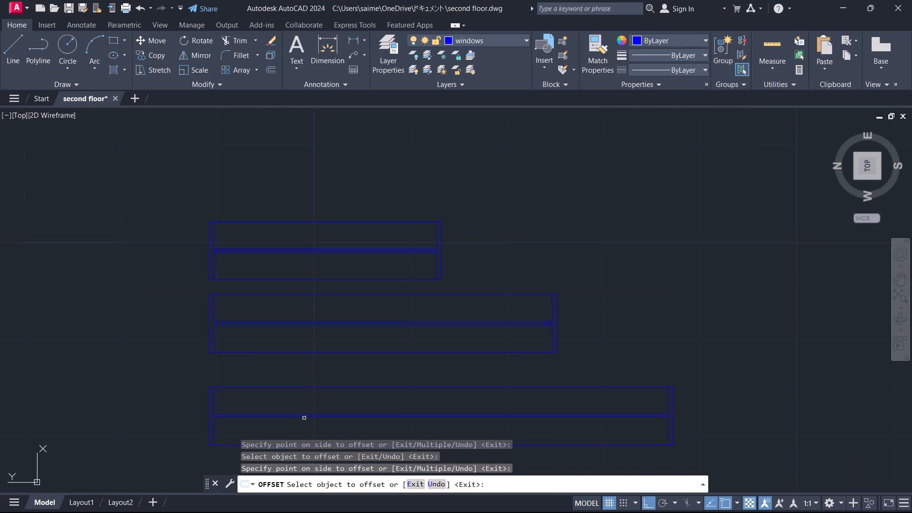
drag(305, 416, 300, 425)
click(298, 428)
scroll(304, 415, up, 1)
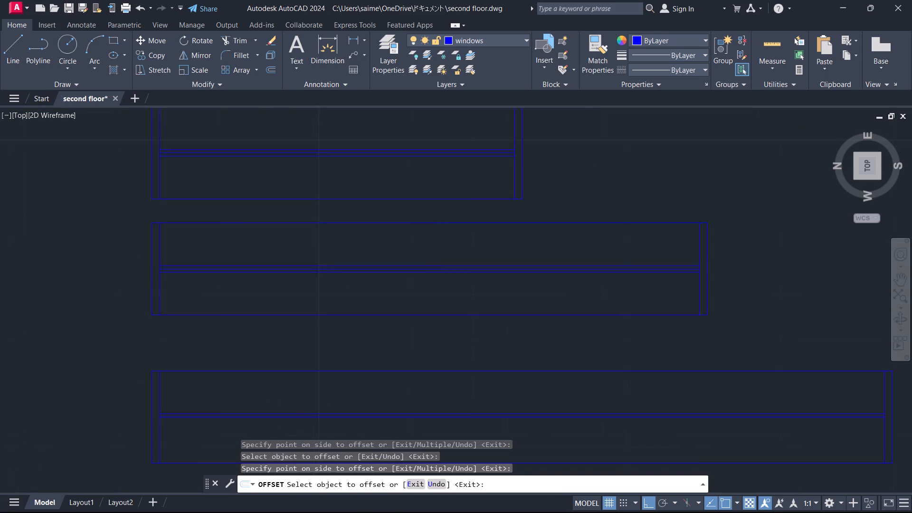
scroll(304, 415, up, 1)
click(305, 419)
click(293, 441)
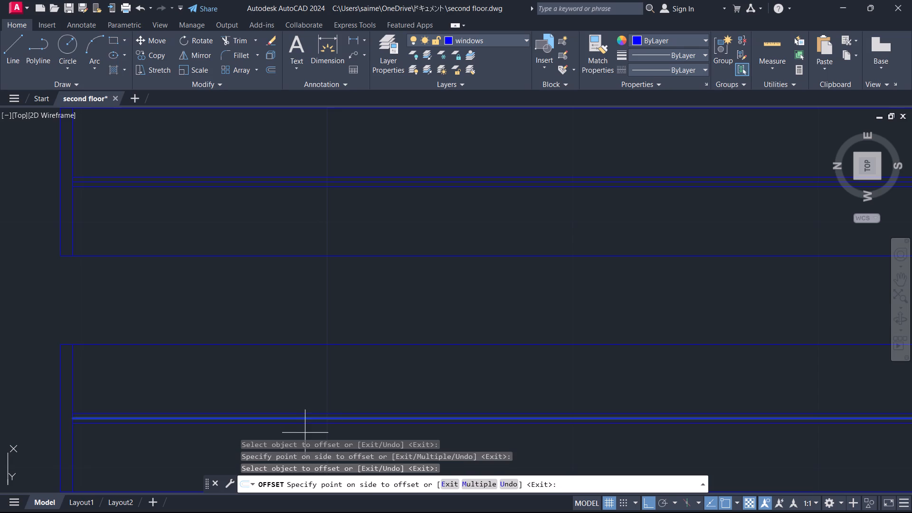
click(307, 429)
key(Escape)
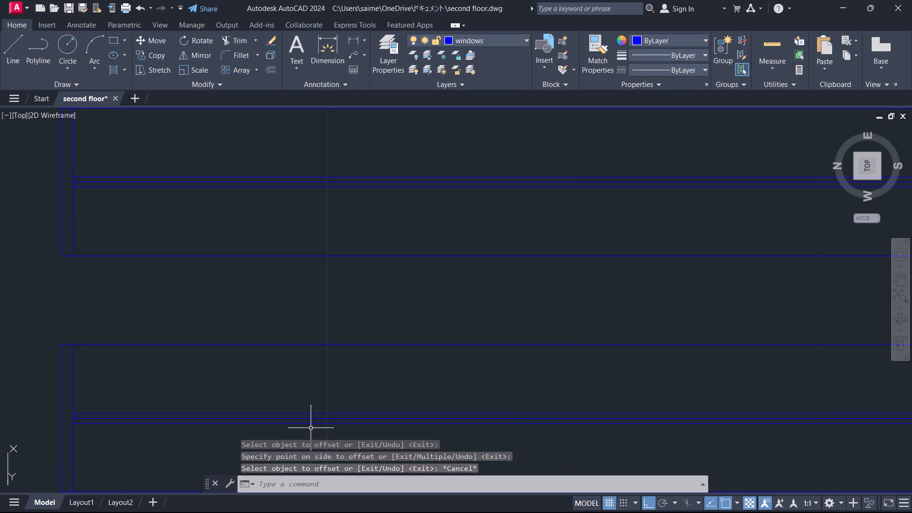
Erase the original centre line and the duplicate line lying on it in the westernmost window.
click(372, 418)
key(e)
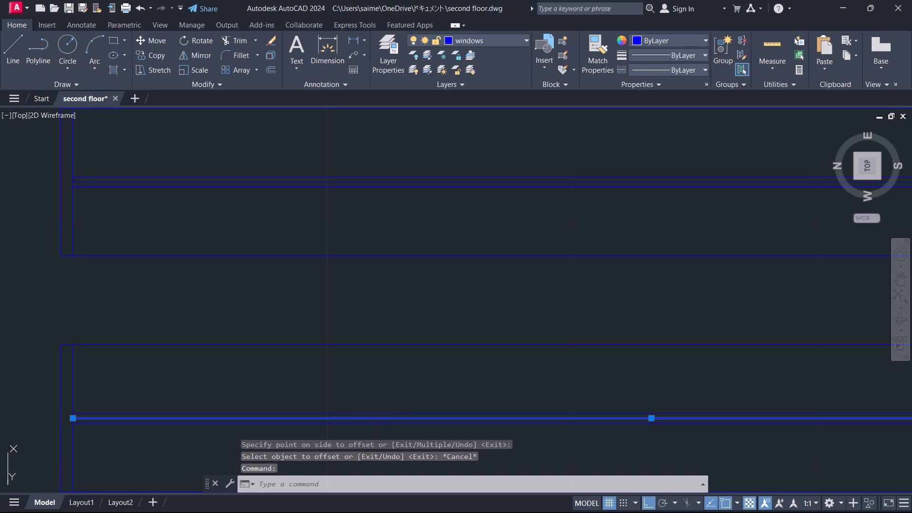
key(Return)
click(373, 418)
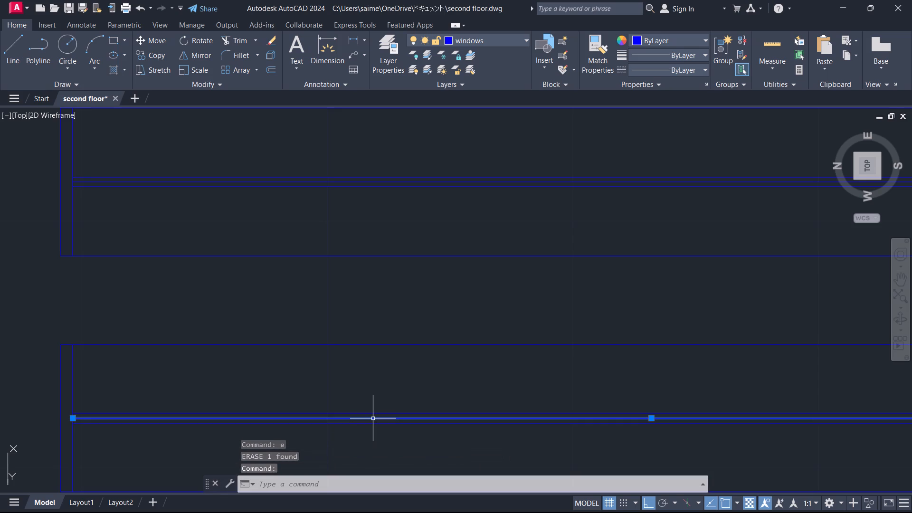
key(e)
key(Return)
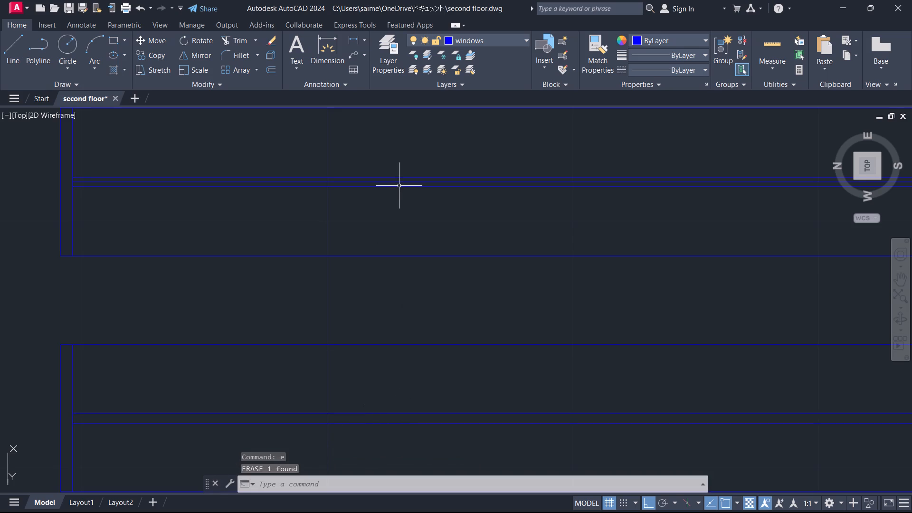
Erase the original centre lines of the middle and easternmost windows, keeping the offset pairs.
click(407, 180)
click(402, 184)
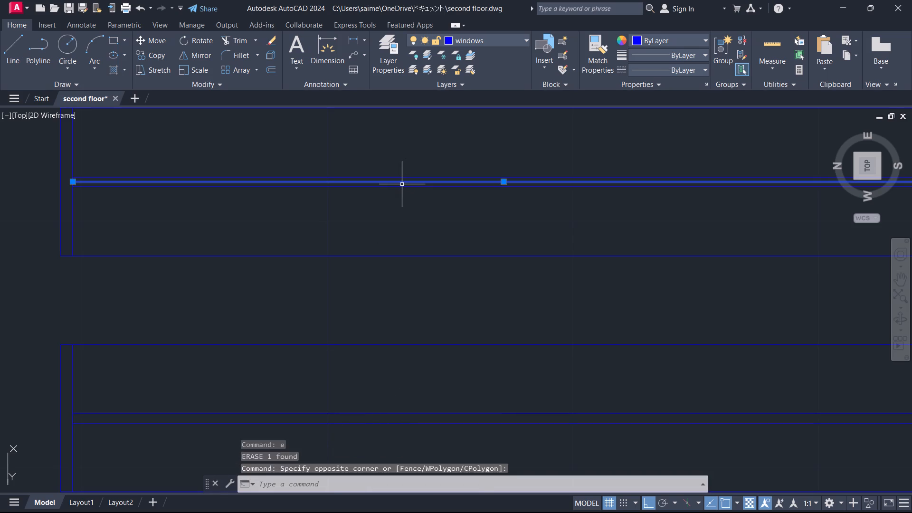
key(e)
key(Return)
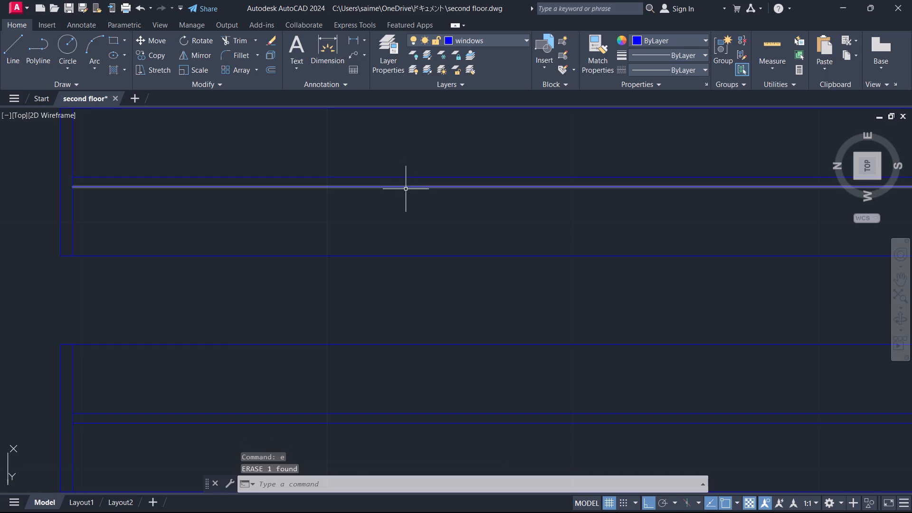
scroll(406, 213, down, 2)
scroll(388, 128, up, 3)
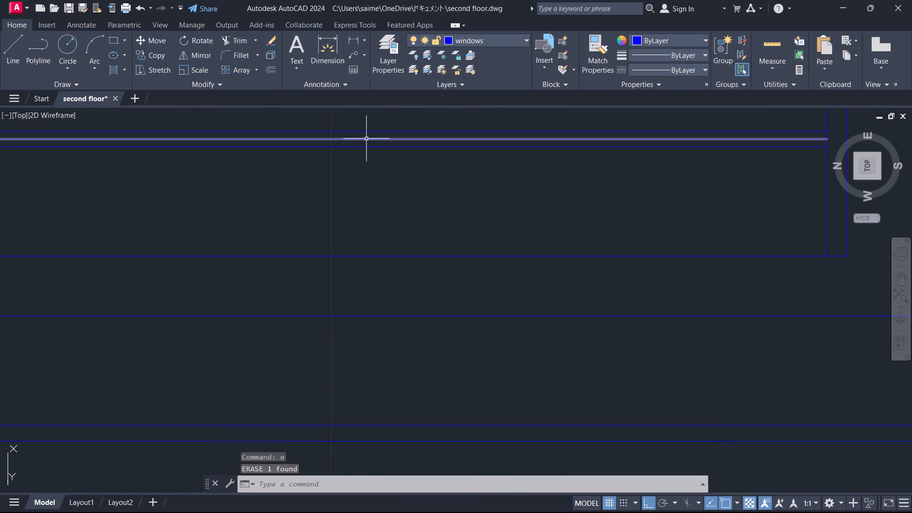
click(367, 139)
key(e)
key(Return)
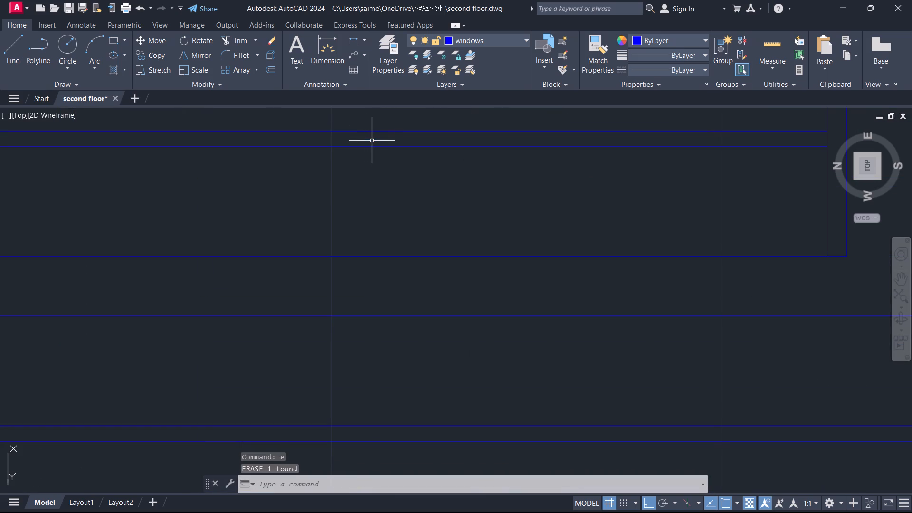
Group all the lines of the easternmost, 2' long window.
scroll(387, 186, down, 2)
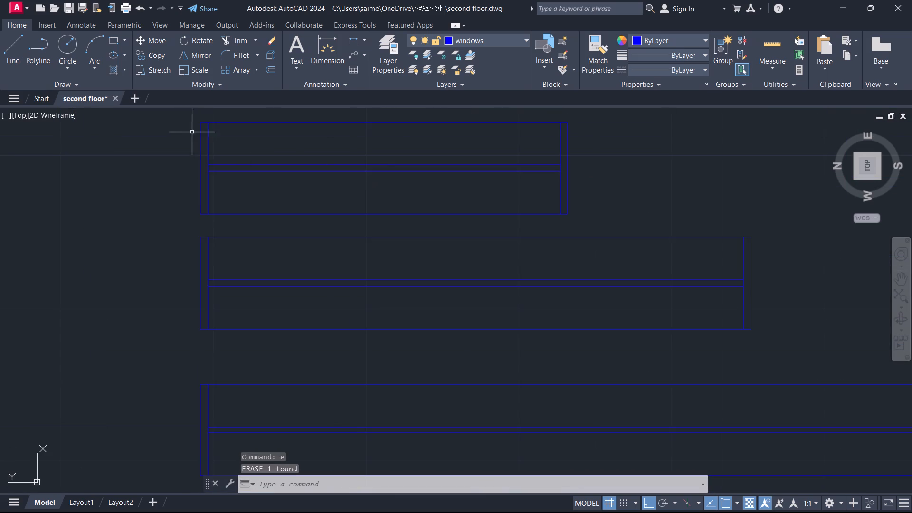
click(181, 105)
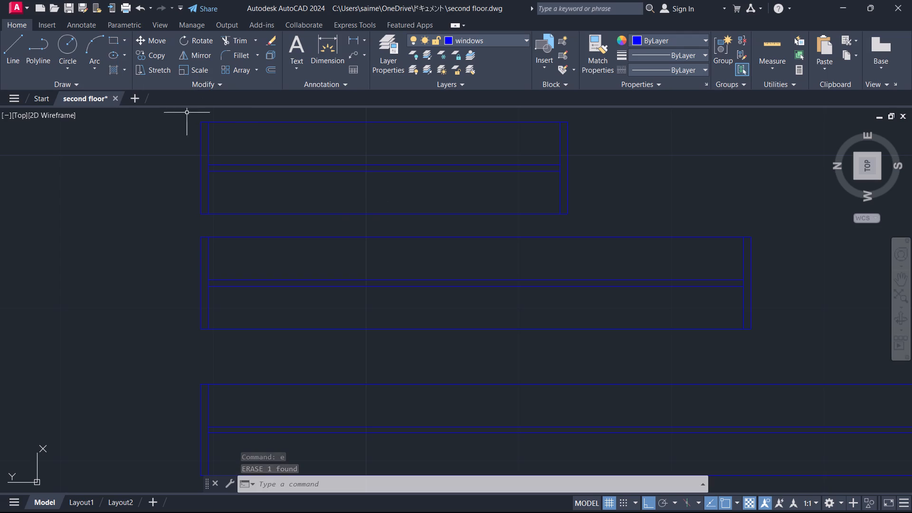
key(Escape)
click(185, 105)
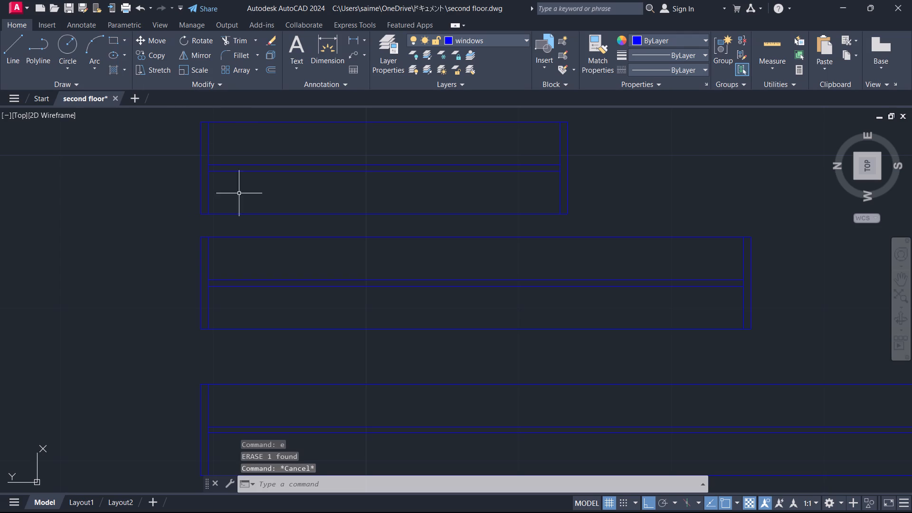
key(Escape)
scroll(163, 189, down, 2)
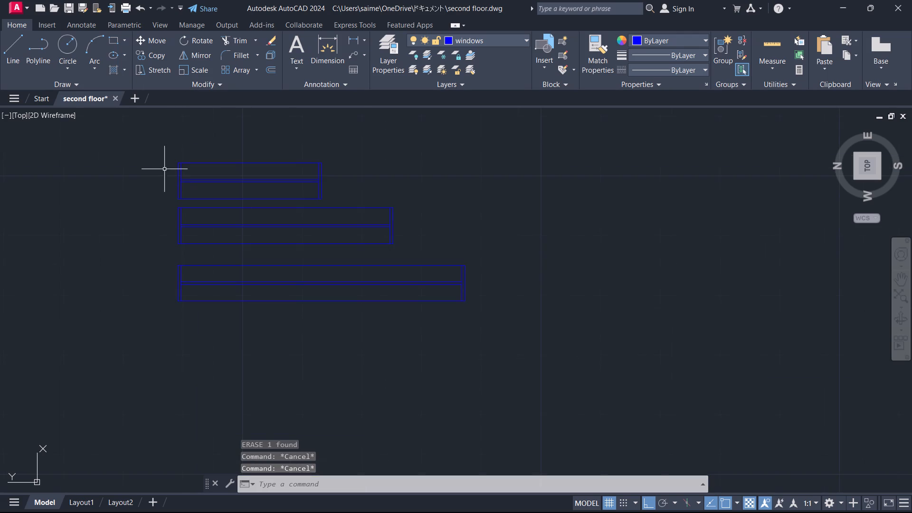
click(164, 147)
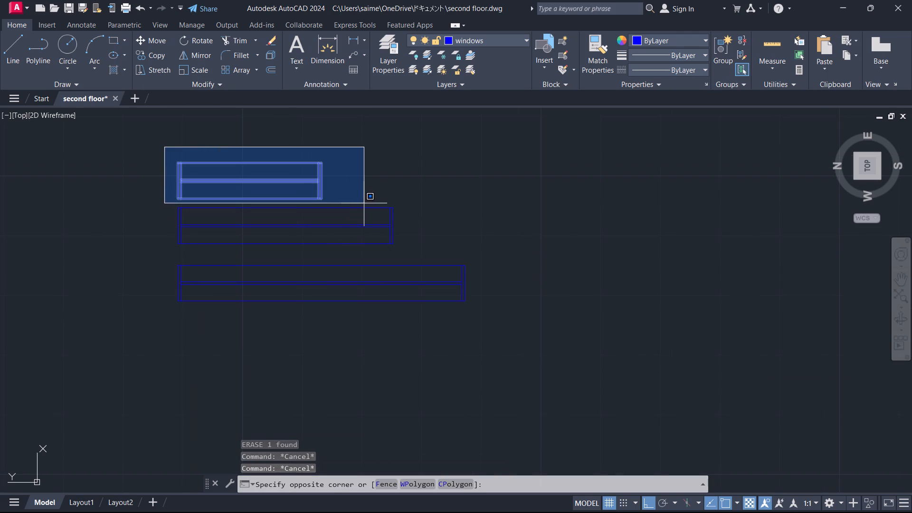
click(364, 203)
key(g)
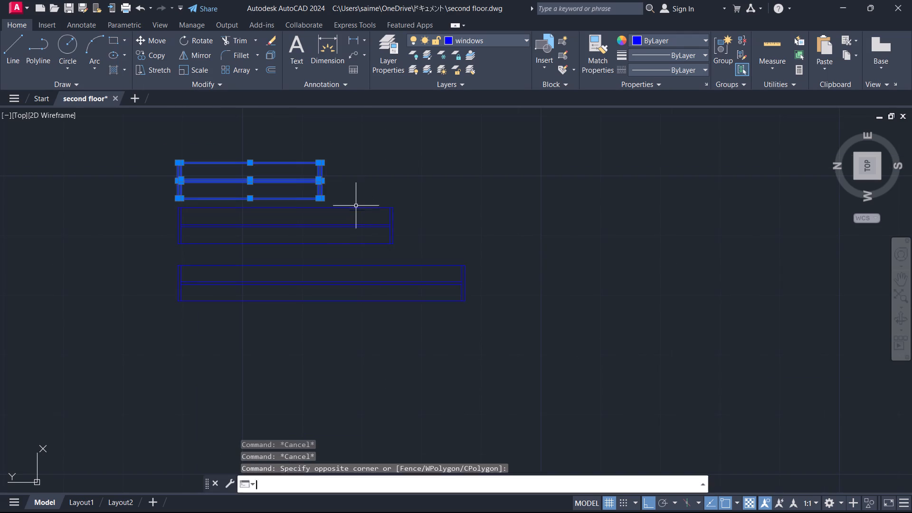
key(Return)
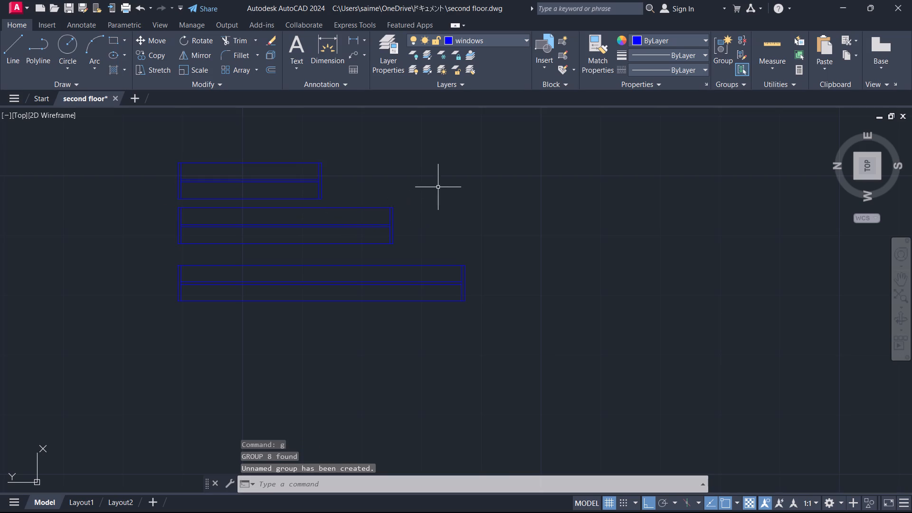
Group all the lines of the middle, 3' long window.
click(165, 200)
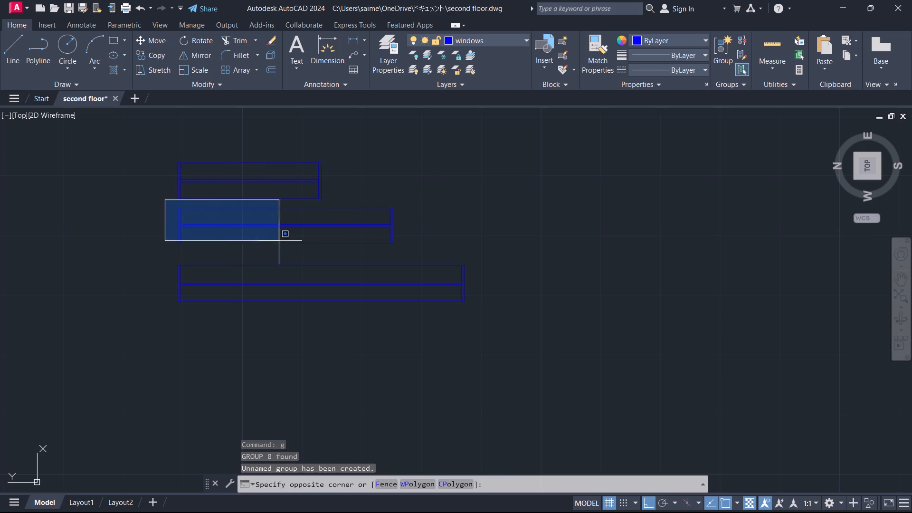
click(443, 256)
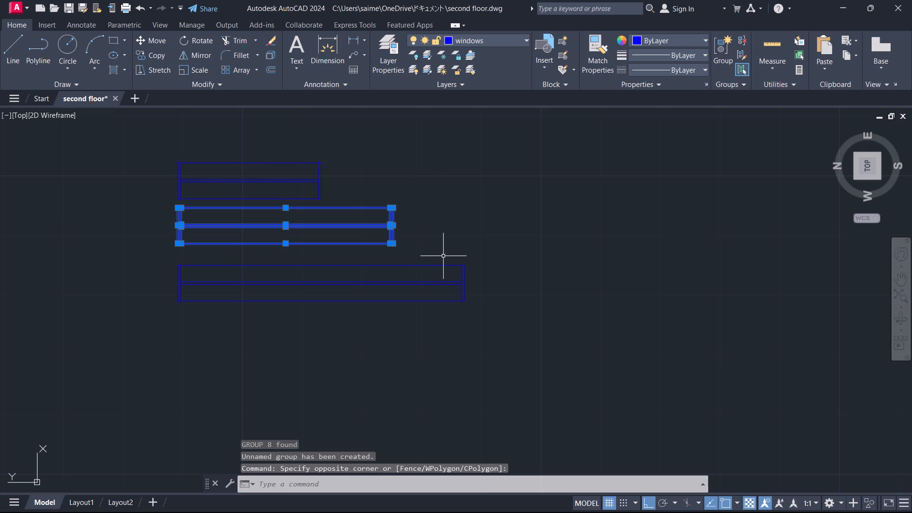
key(g)
key(Return)
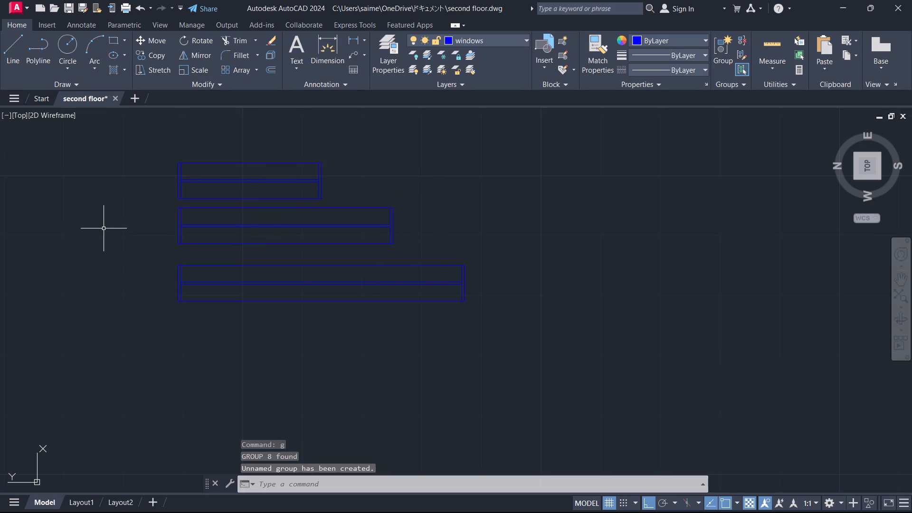
Group all the lines of the westernmost, 4' long window.
click(141, 244)
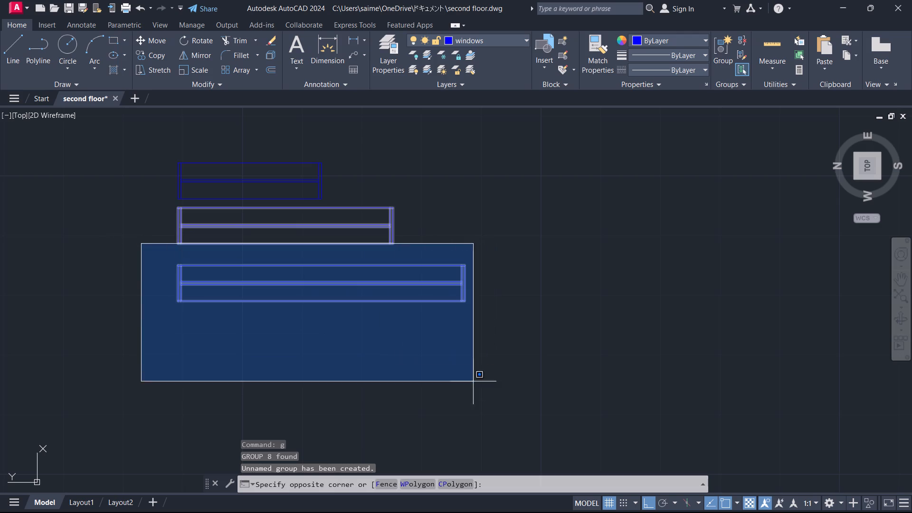
click(121, 301)
click(154, 262)
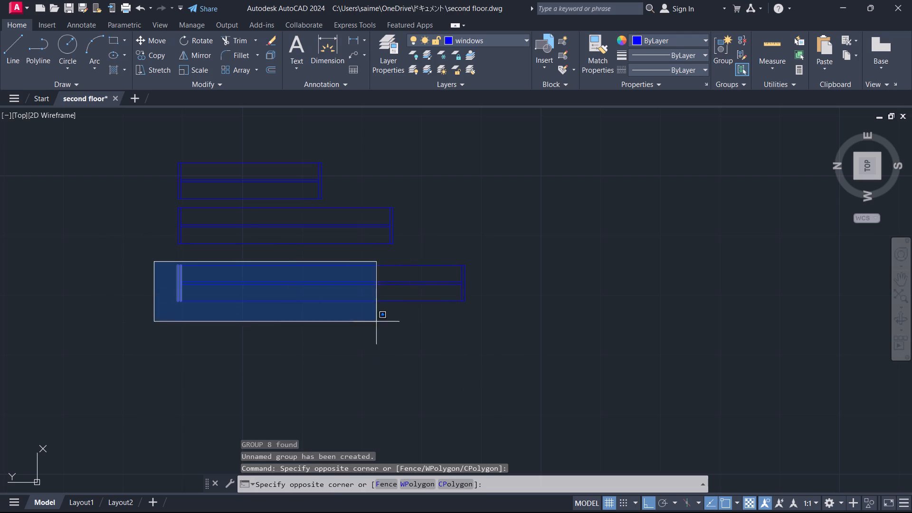
click(515, 319)
key(g)
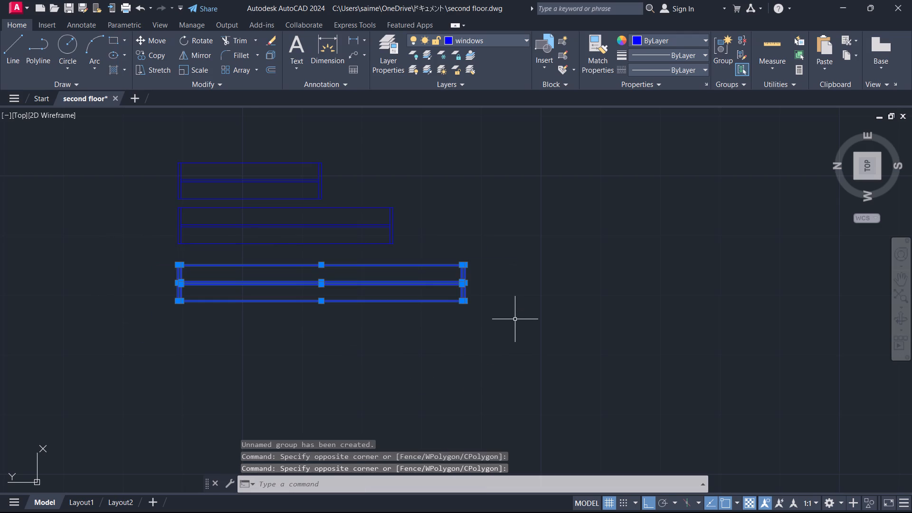
key(Return)
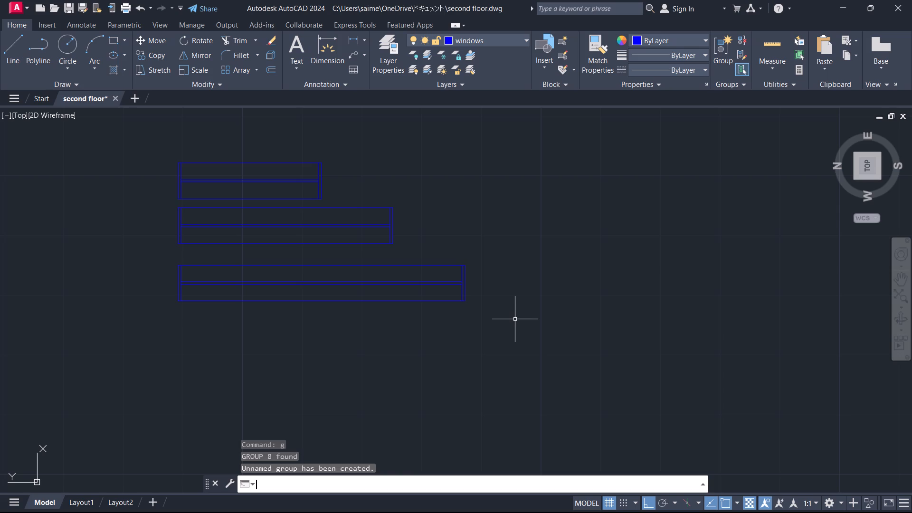
Copy the three grouped windows together to a spot about 9' to their south.
scroll(474, 234, down, 1)
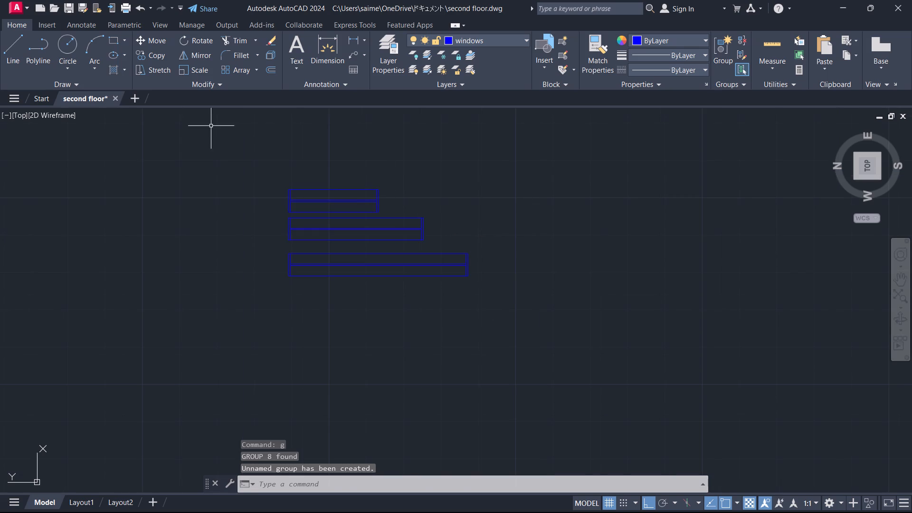
click(239, 138)
click(560, 345)
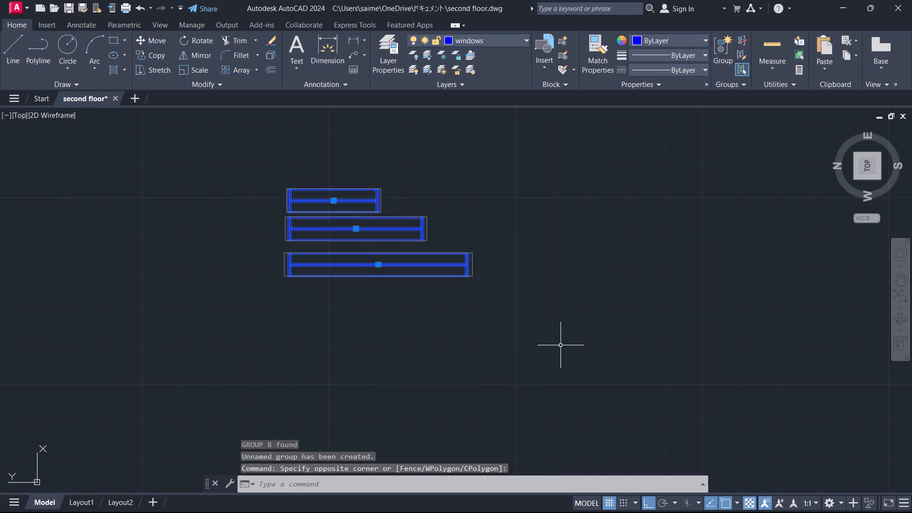
text(co)
key(Return)
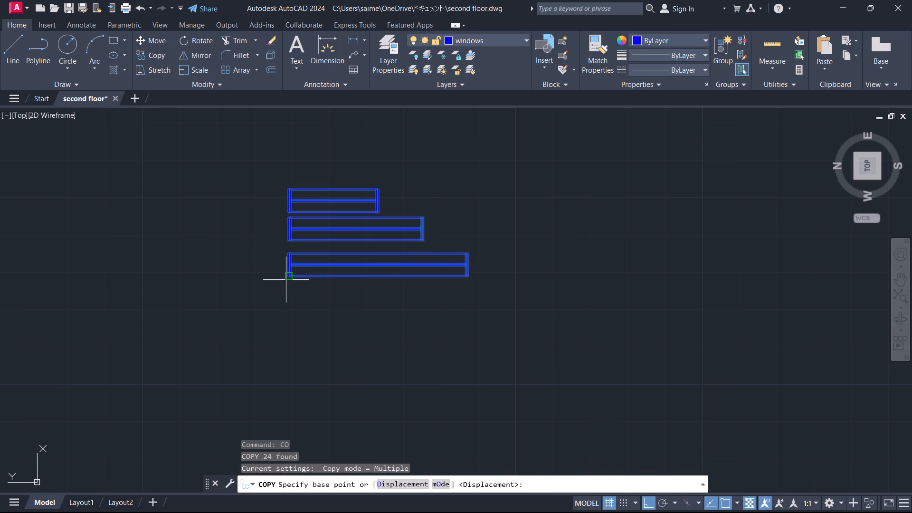
click(286, 277)
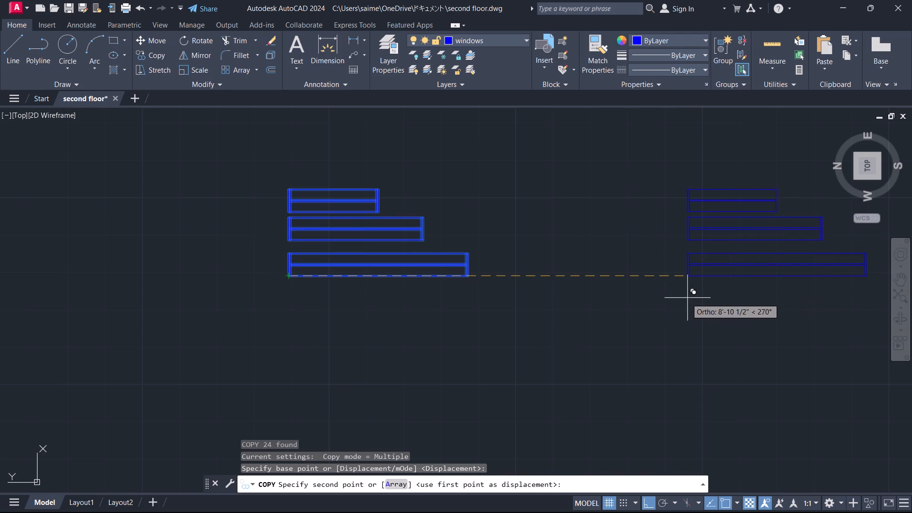
click(691, 299)
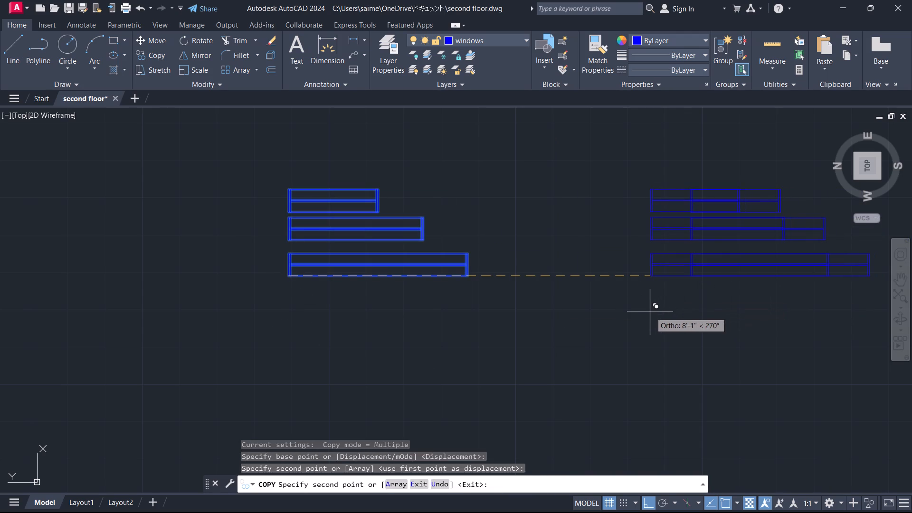
key(Escape)
Rotate the copied set of three windows to 270° about the 2' window's northeast corner.
drag(629, 135, 638, 139)
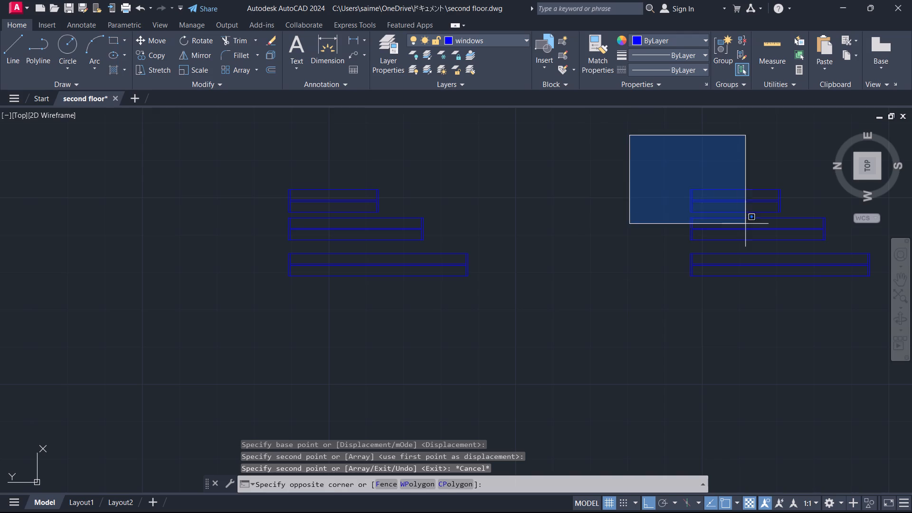
click(885, 350)
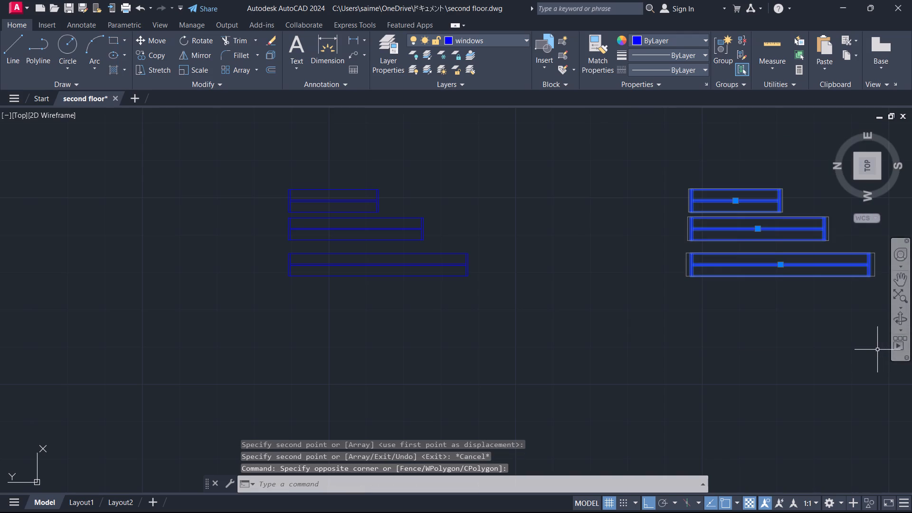
key(r)
key(o)
key(Return)
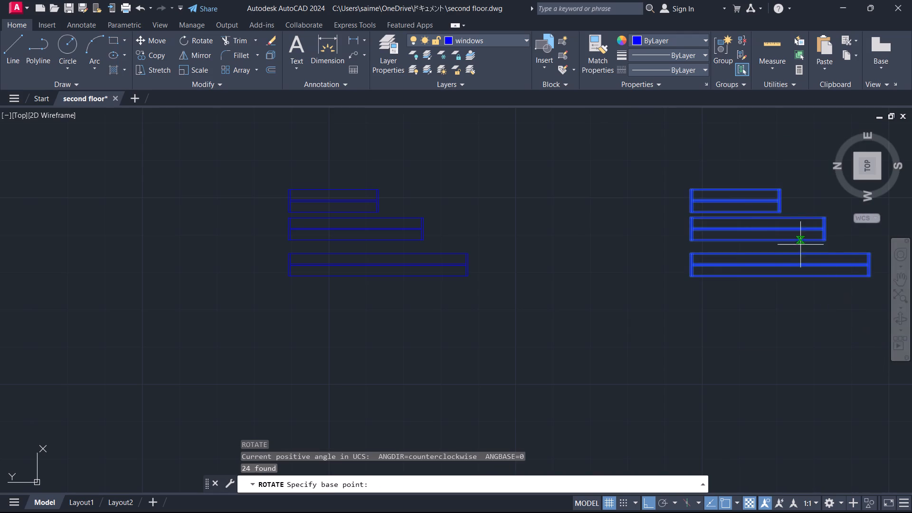
click(696, 193)
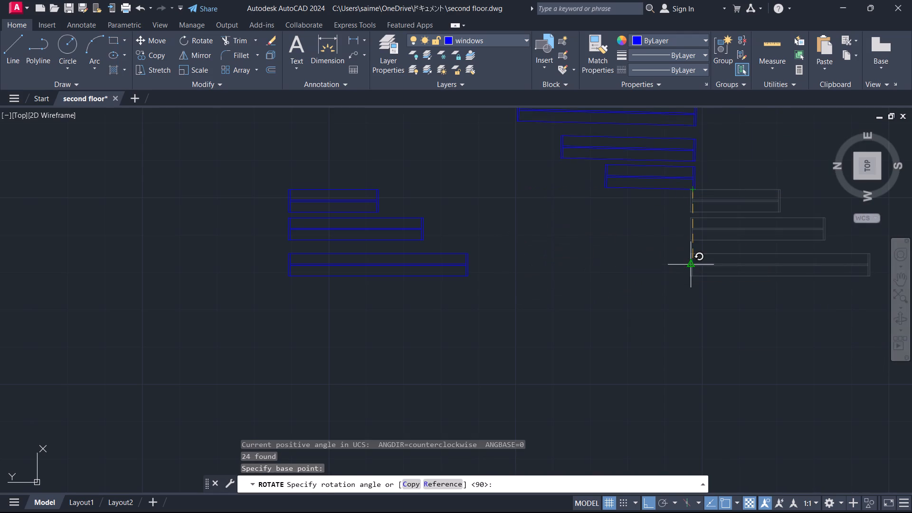
click(745, 163)
Copy the unrotated 3' window by its centre, with Ortho off, into the east exterior wall of the northeast corner room.
scroll(489, 326, down, 1)
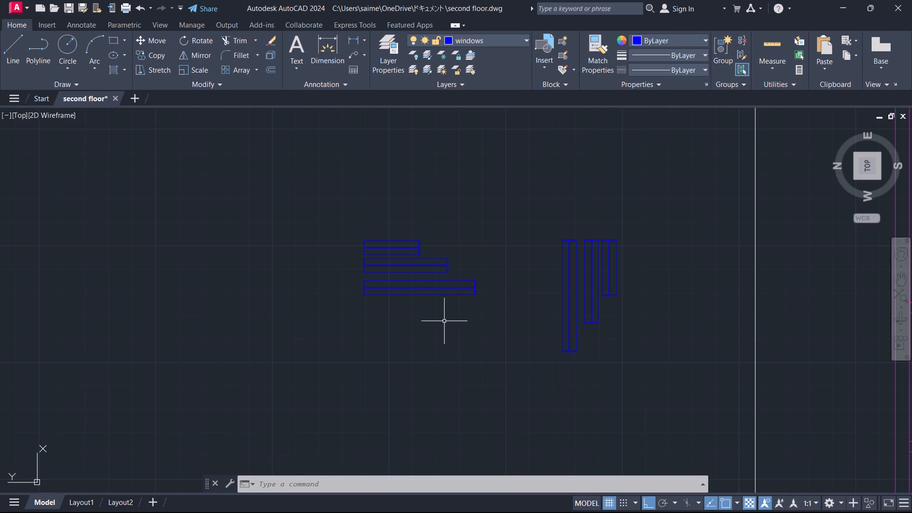
scroll(445, 304, down, 1)
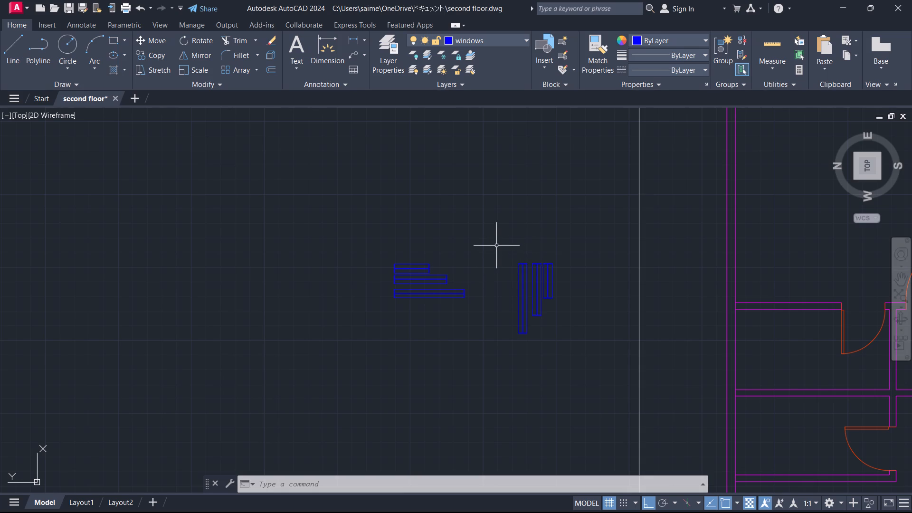
scroll(496, 246, down, 1)
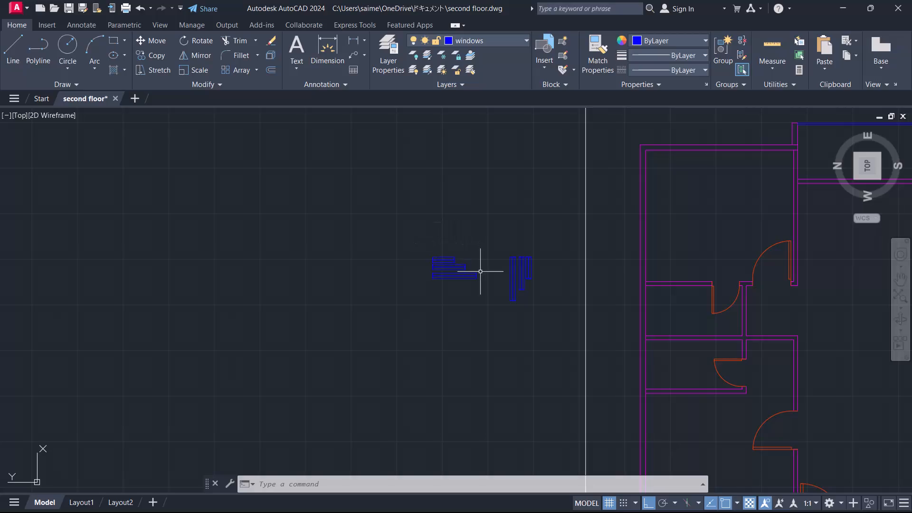
middle_drag(444, 323, 214, 337)
scroll(231, 318, down, 1)
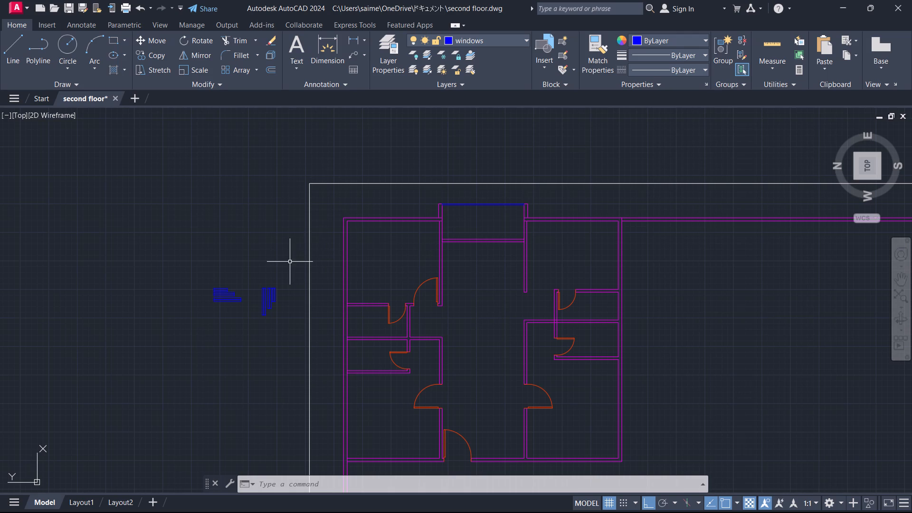
middle_drag(216, 254, 152, 213)
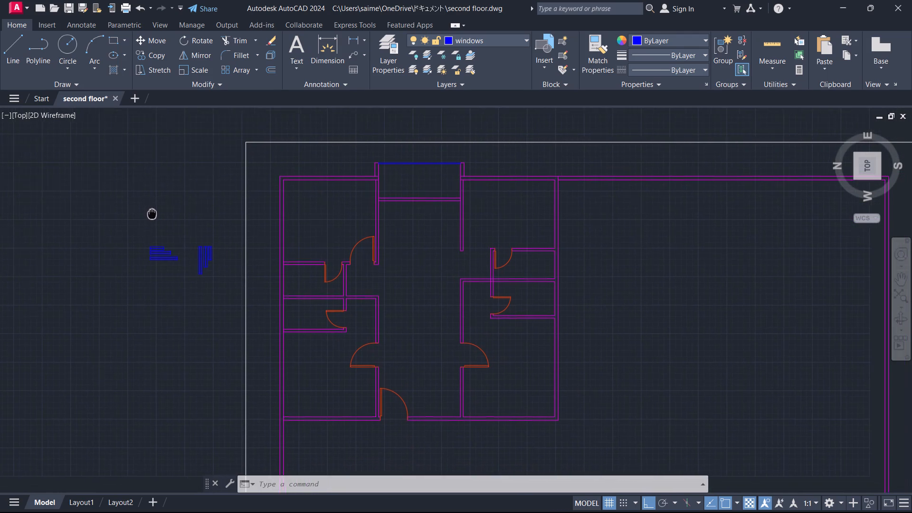
middle_drag(152, 213, 138, 213)
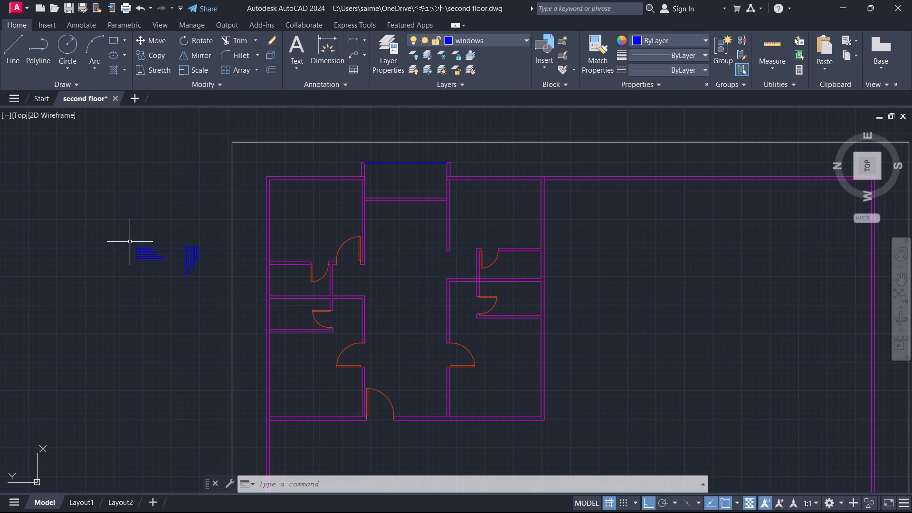
scroll(114, 239, up, 1)
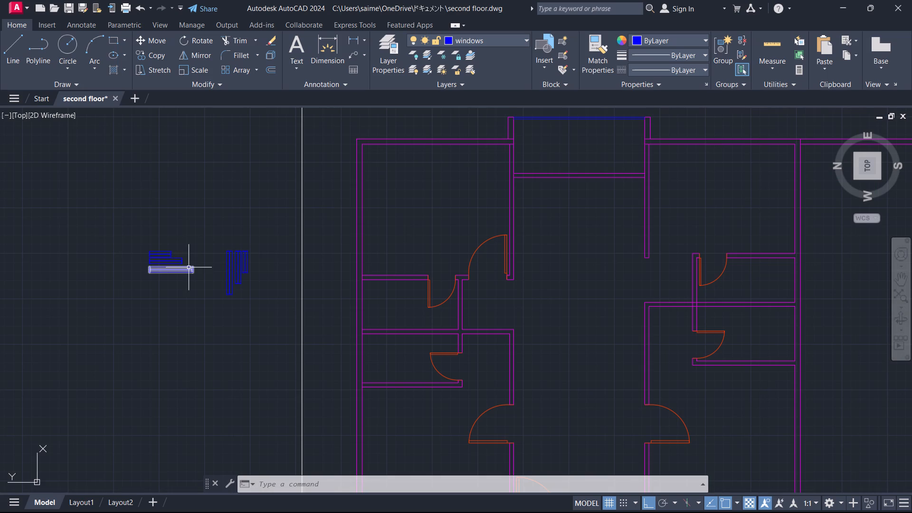
scroll(170, 264, up, 3)
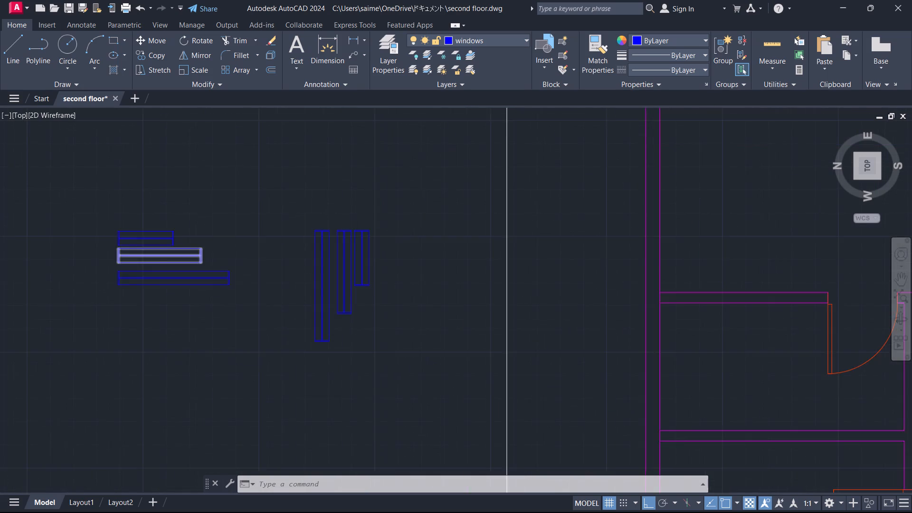
click(161, 251)
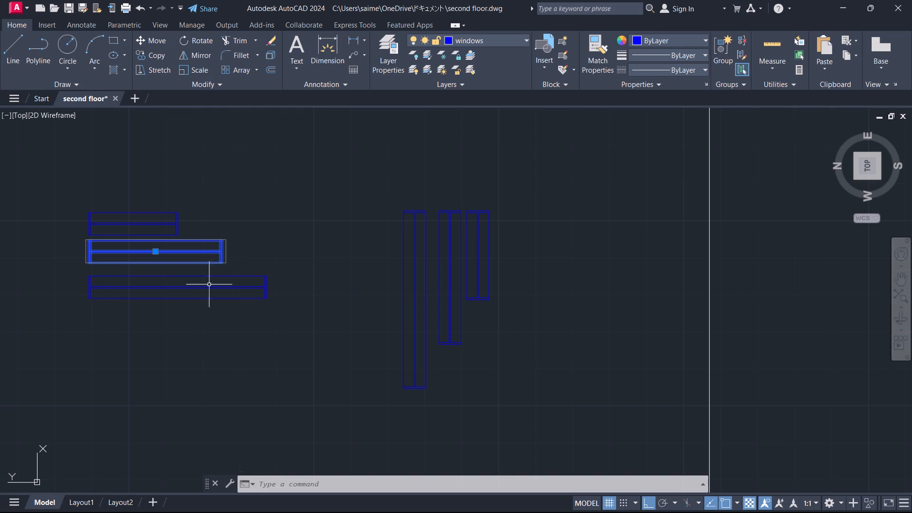
key(c)
key(o)
key(Return)
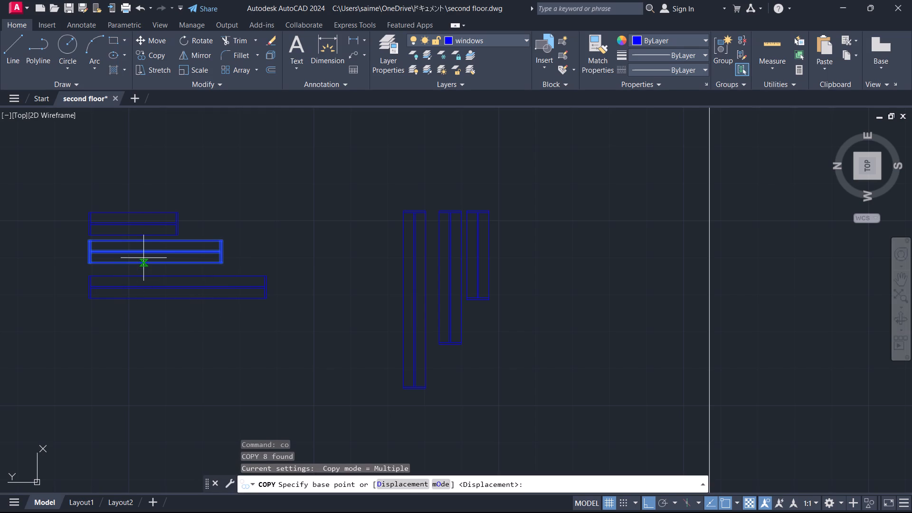
click(158, 248)
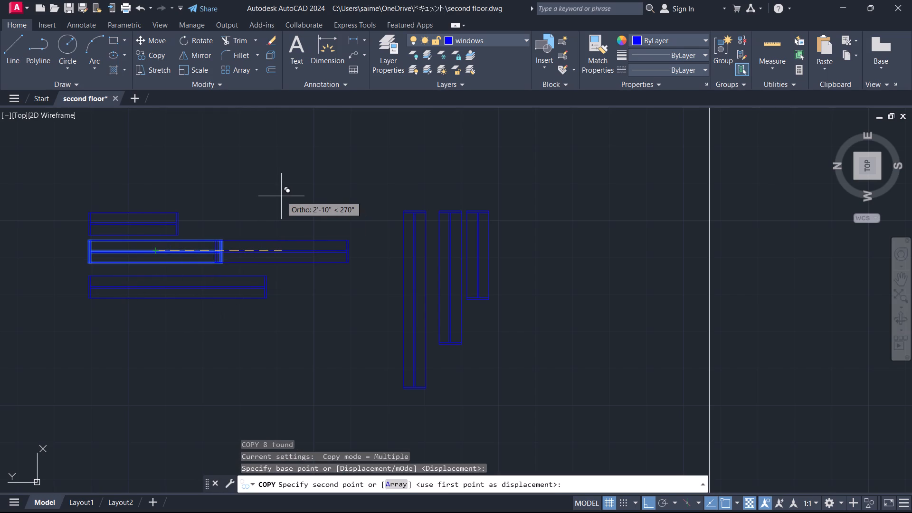
key(F8)
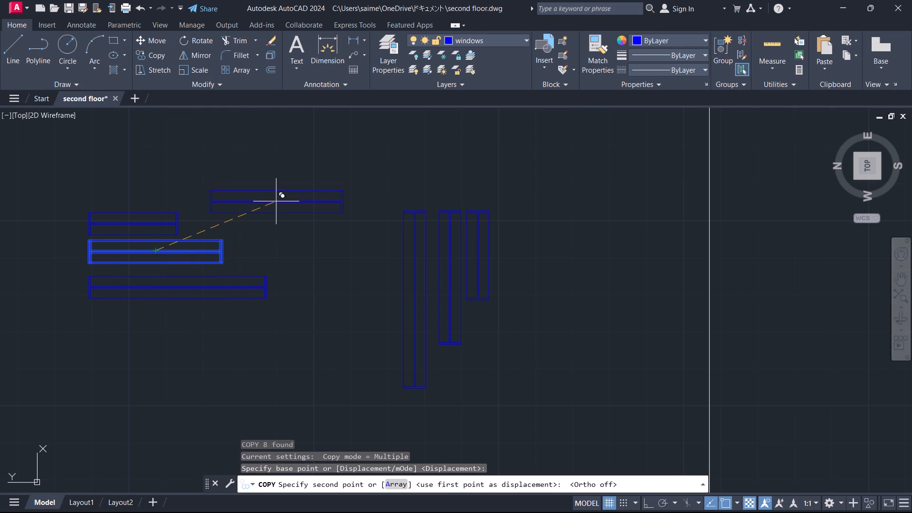
scroll(276, 201, down, 3)
middle_drag(315, 181, 199, 279)
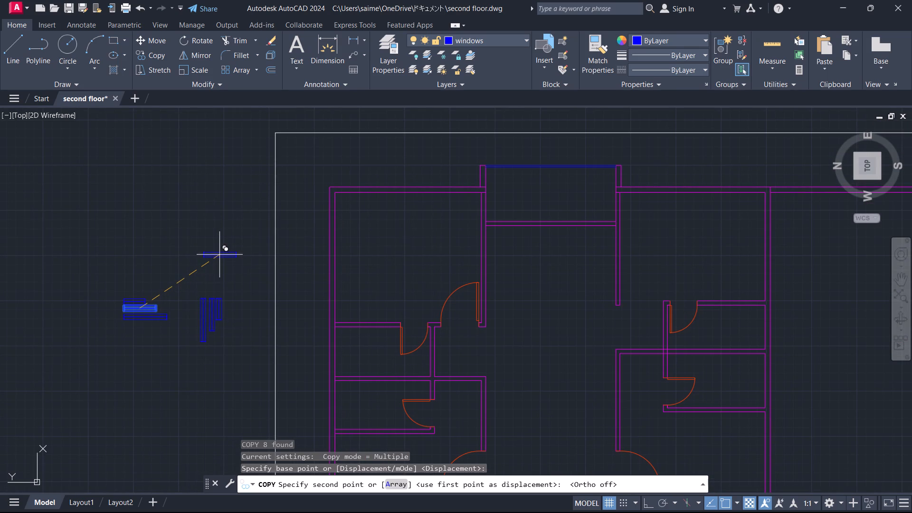
scroll(396, 180, up, 3)
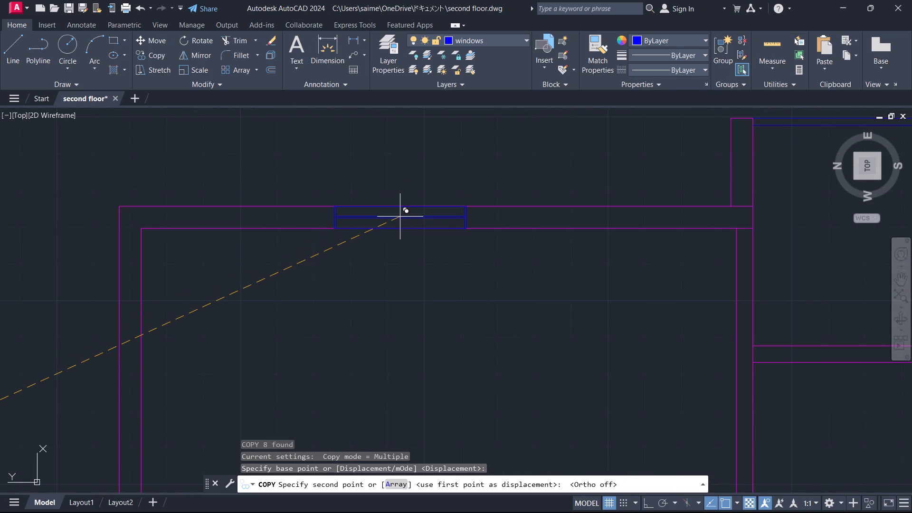
click(400, 216)
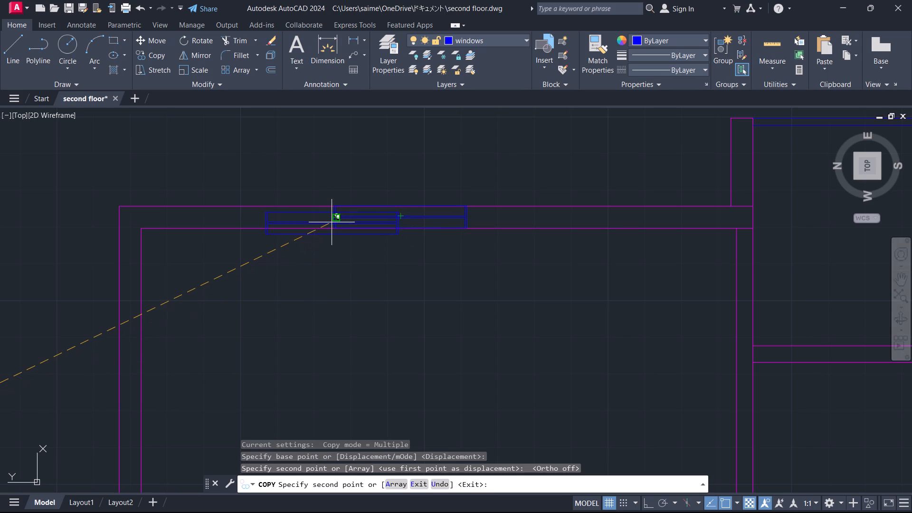
Place another 3' window copy in the east exterior wall of the room south of the projecting bay, and end the copying.
scroll(315, 213, down, 2)
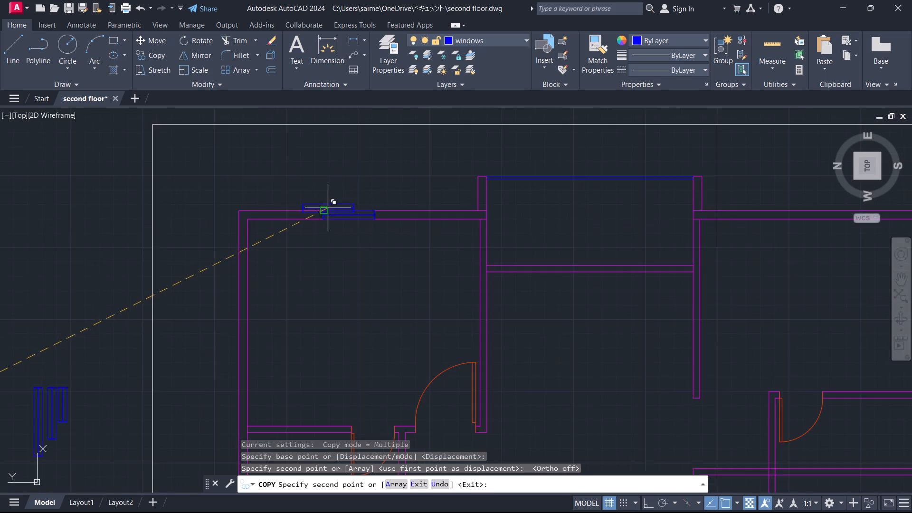
scroll(328, 208, down, 1)
scroll(616, 213, up, 3)
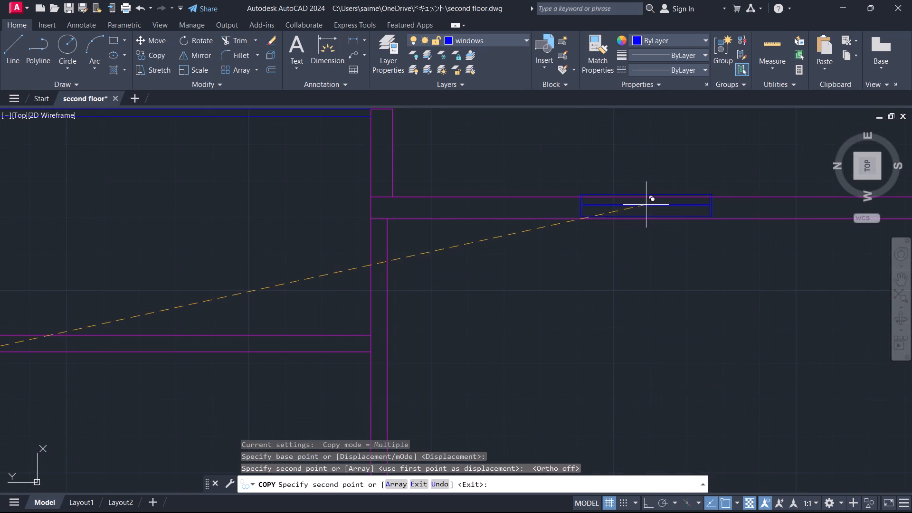
click(685, 206)
scroll(581, 252, down, 3)
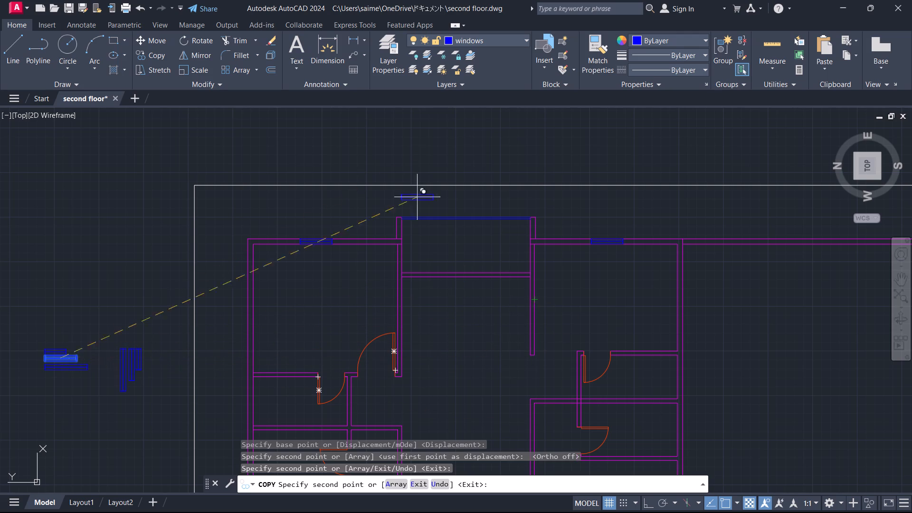
middle_drag(456, 332, 461, 224)
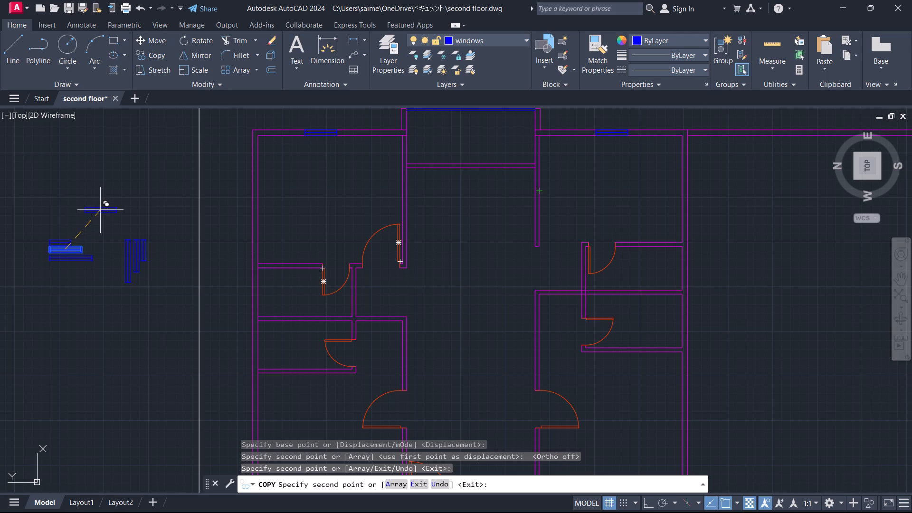
key(Escape)
Copy the rotated 2' window by its south side's midpoint into the north exterior wall of the more easterly small room.
click(146, 248)
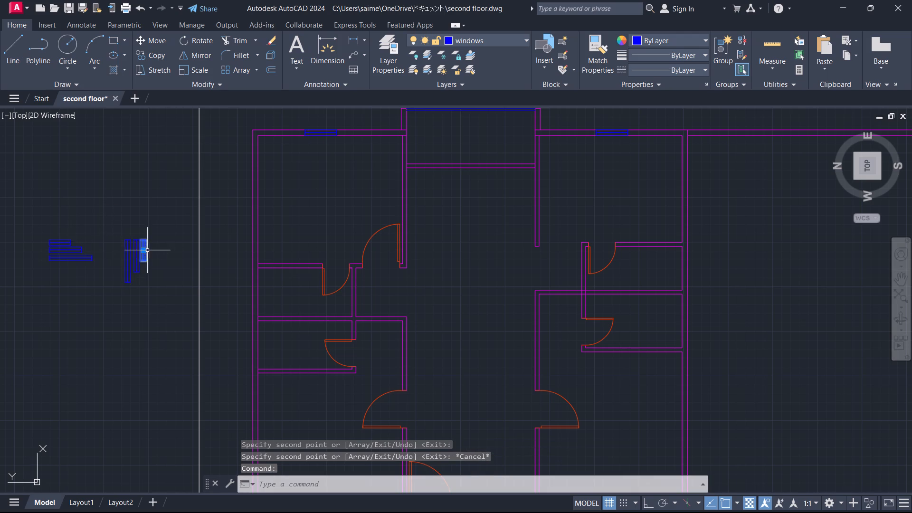
key(c)
key(o)
key(Return)
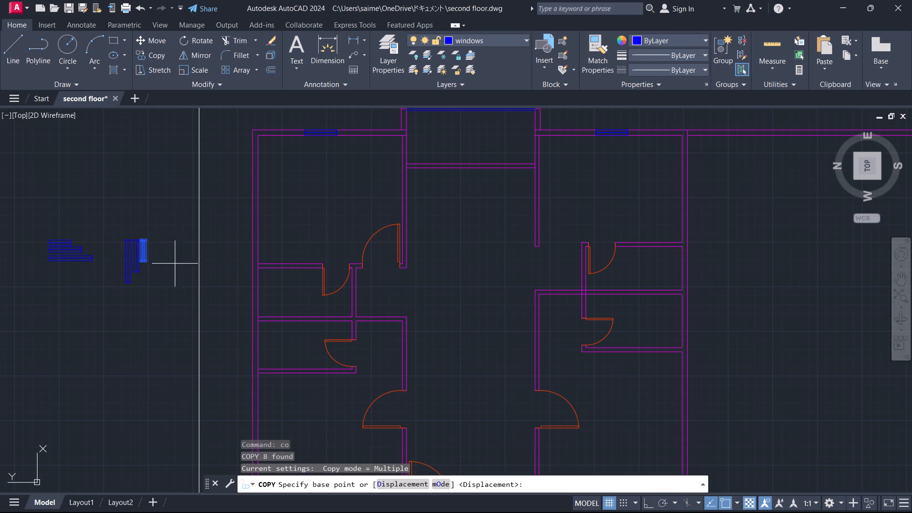
scroll(152, 253, up, 4)
click(110, 237)
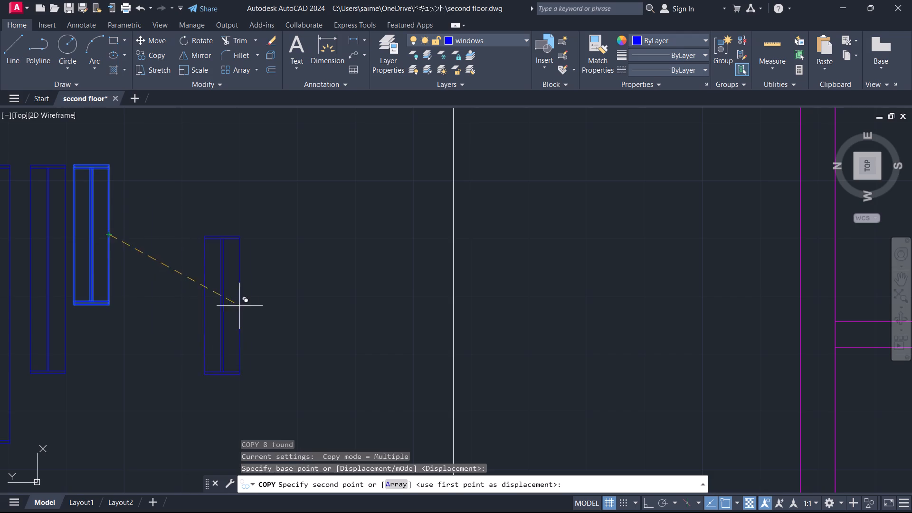
scroll(241, 237, down, 3)
scroll(387, 306, up, 3)
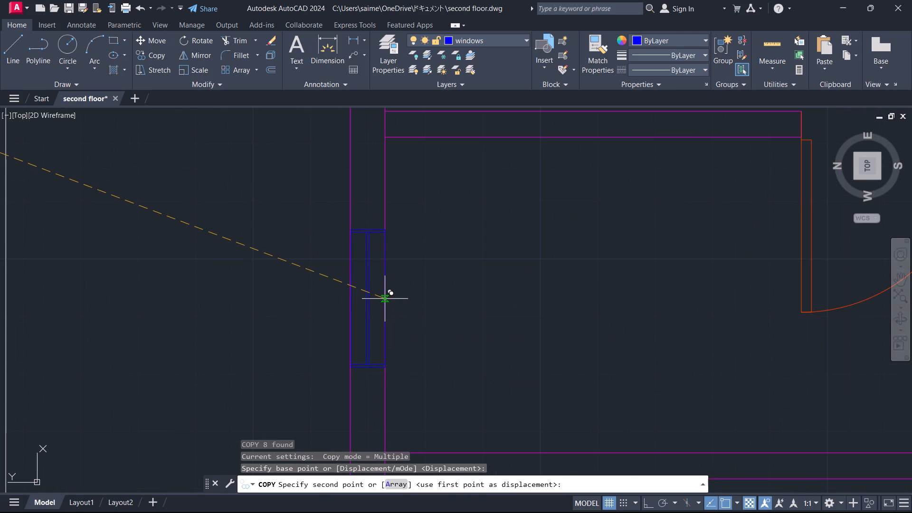
click(385, 302)
Place another rotated 2' window copy in the north exterior wall of the adjoining small room to the west.
scroll(339, 275, down, 3)
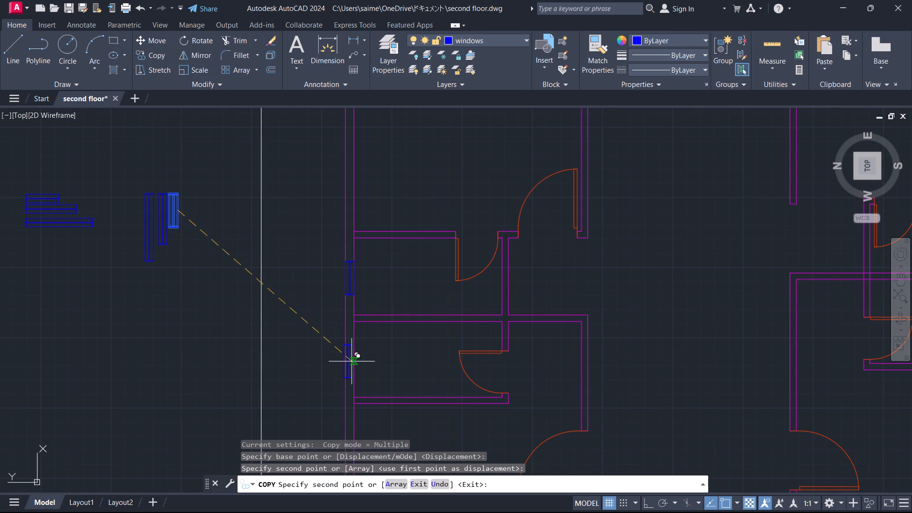
scroll(353, 363, up, 2)
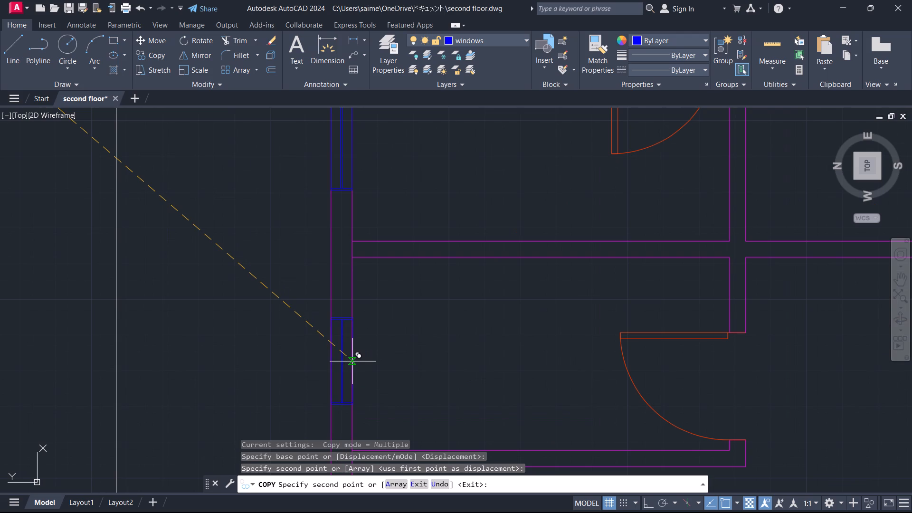
click(353, 363)
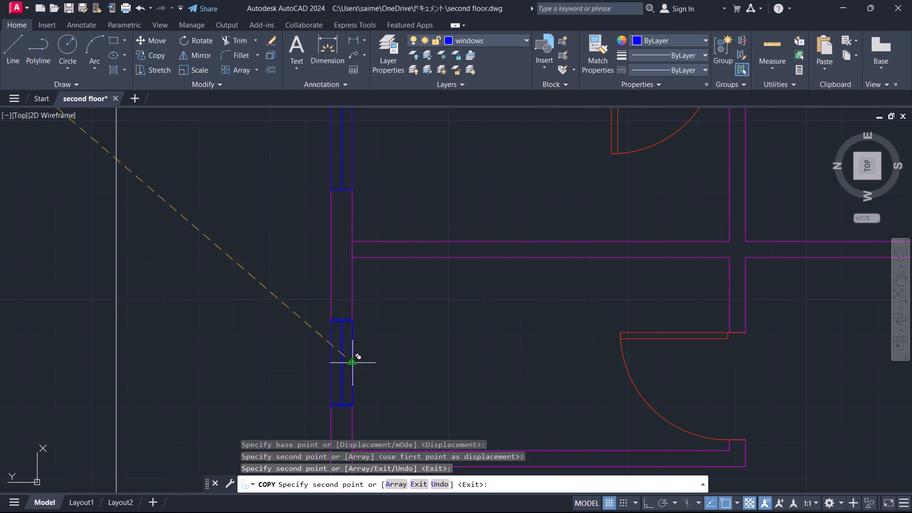
Place two more rotated 2' window copies in the south exterior wall, one in each adjoining small room, and end the copying.
scroll(340, 329, down, 5)
scroll(529, 285, up, 3)
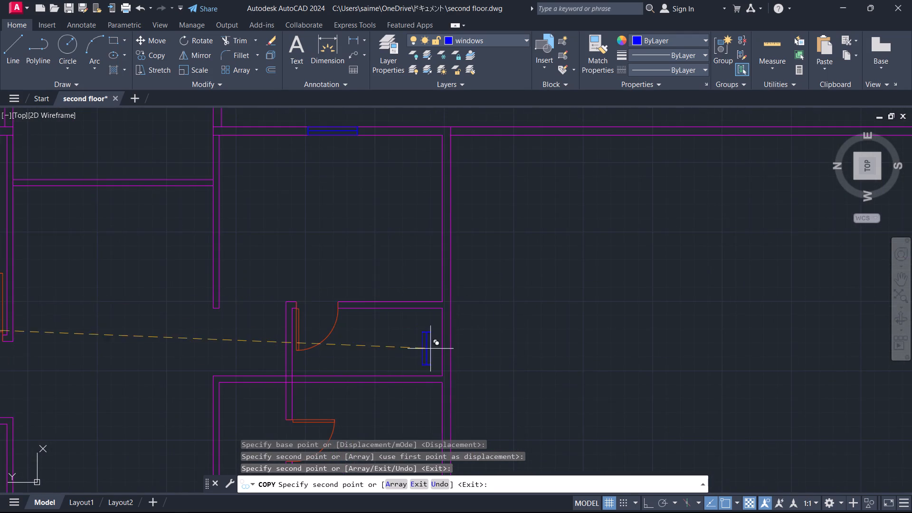
scroll(440, 342, up, 2)
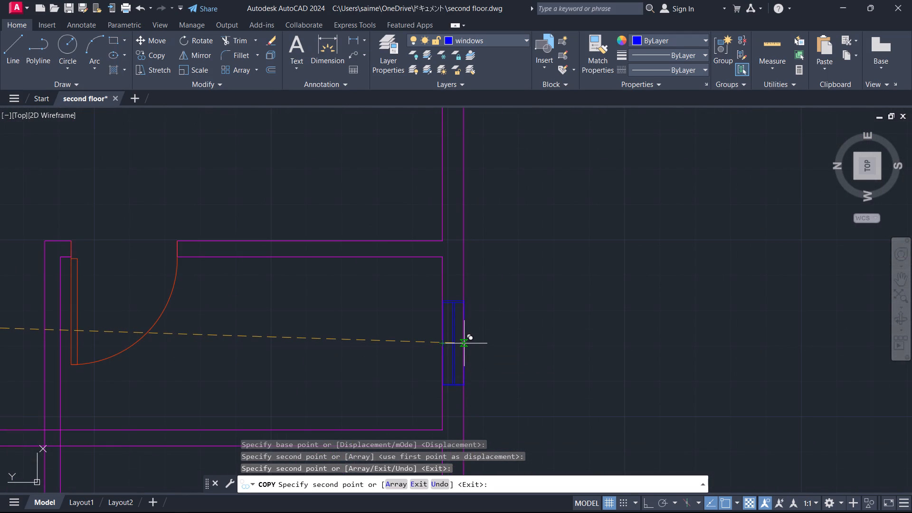
click(464, 343)
scroll(473, 337, down, 3)
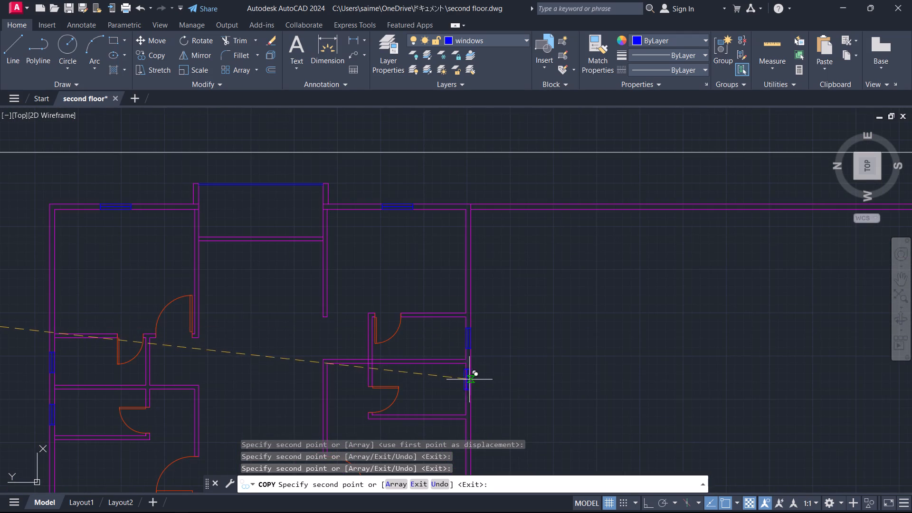
scroll(474, 381, up, 3)
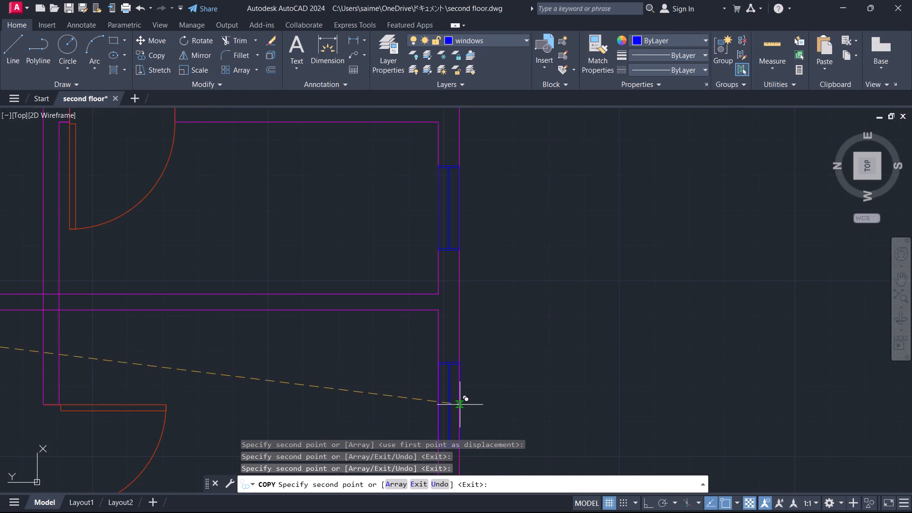
click(458, 409)
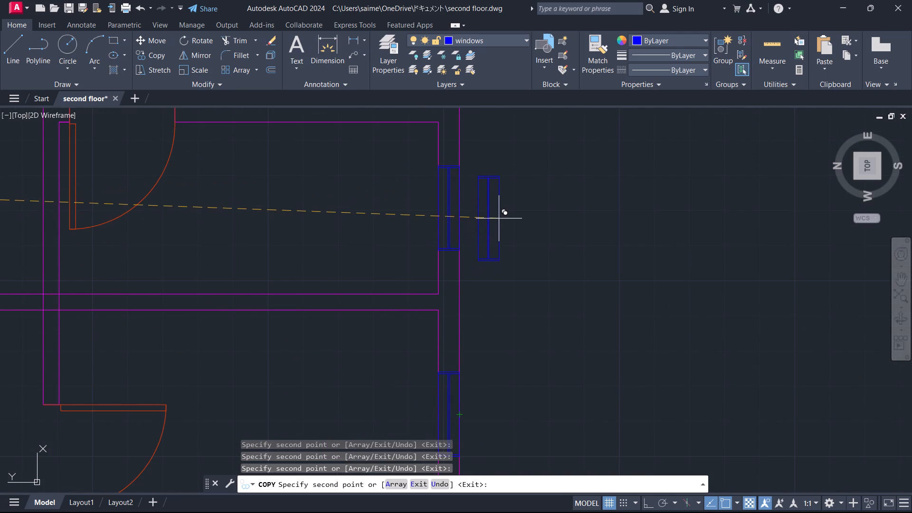
scroll(507, 207, down, 3)
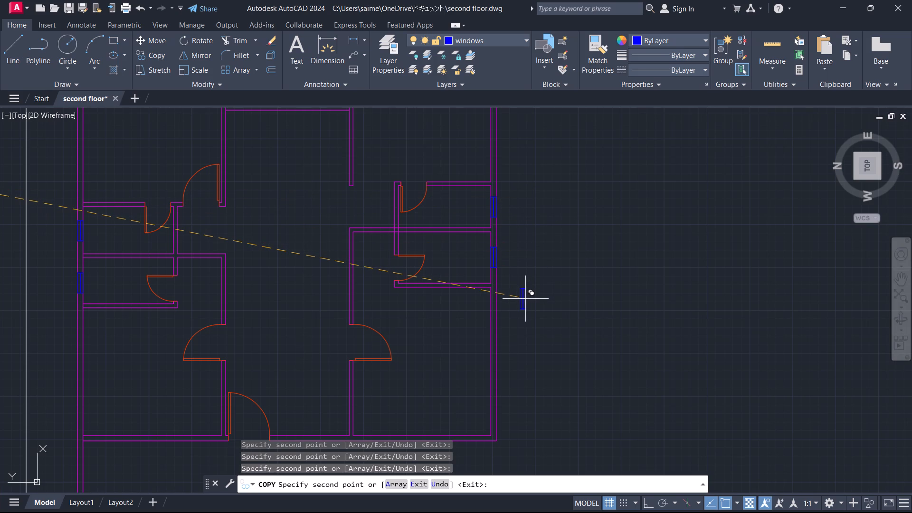
key(Escape)
Copy the unrotated 2' window by its east side's midpoint into the central hall's west exterior wall, south of the entry door.
scroll(298, 291, down, 1)
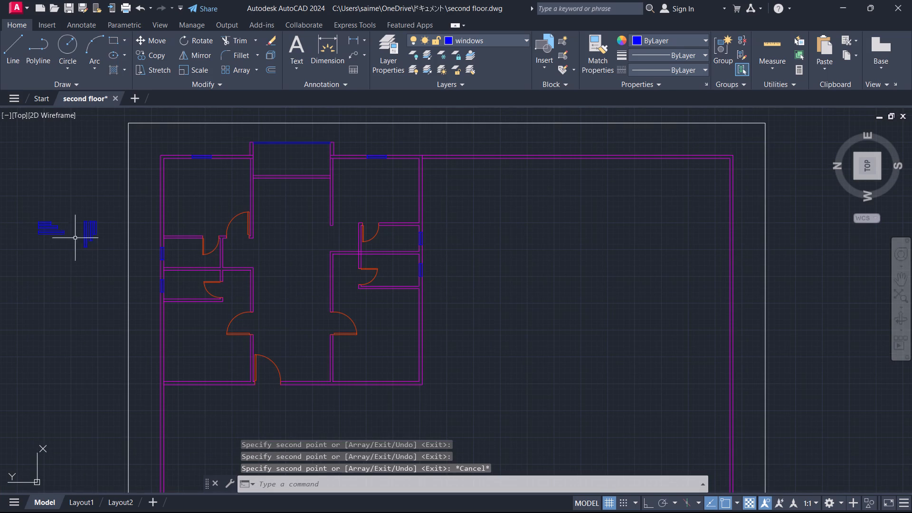
click(44, 222)
key(c)
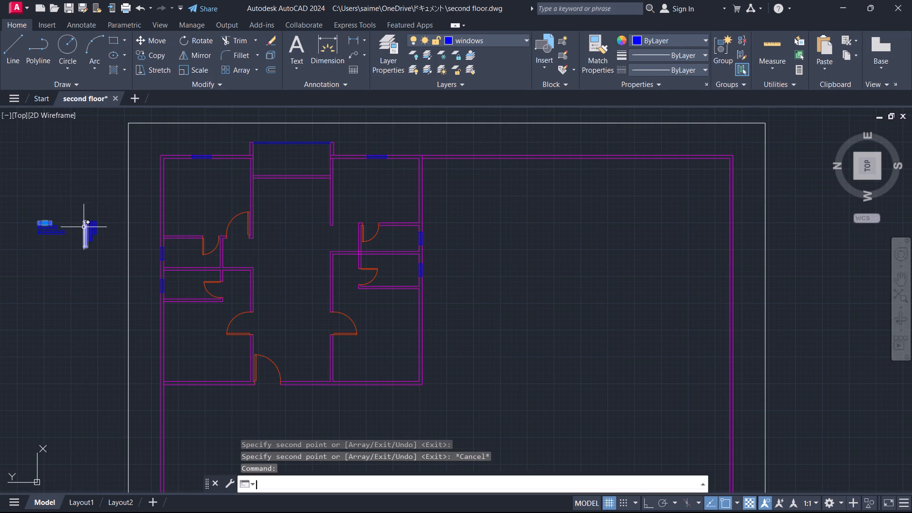
key(o)
key(Return)
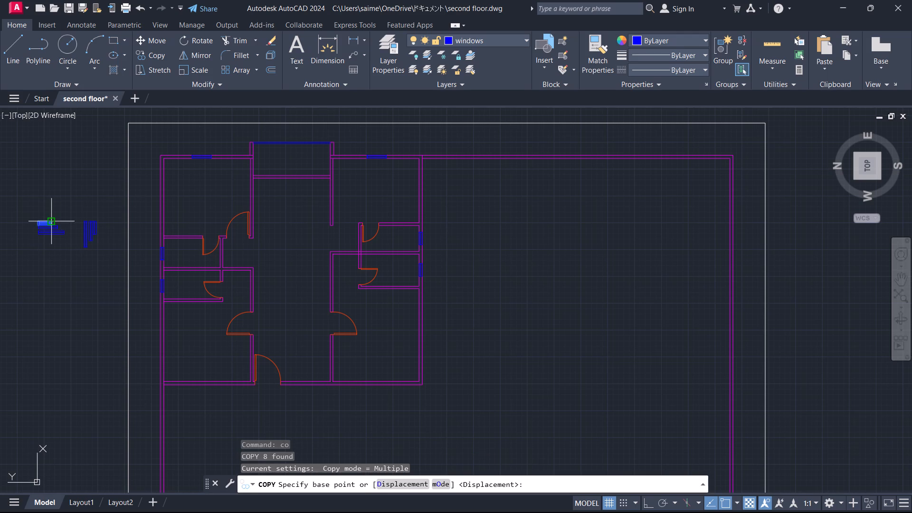
click(42, 223)
scroll(314, 389, up, 3)
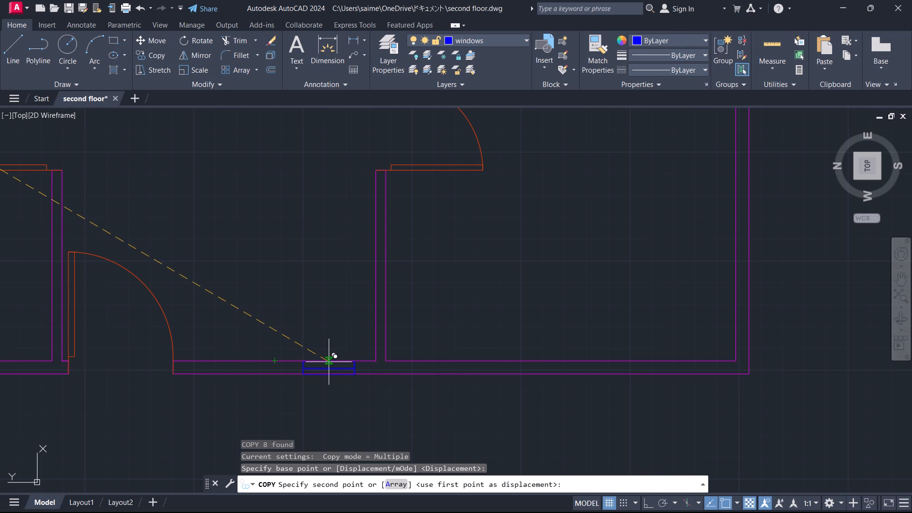
click(329, 362)
scroll(347, 331, down, 1)
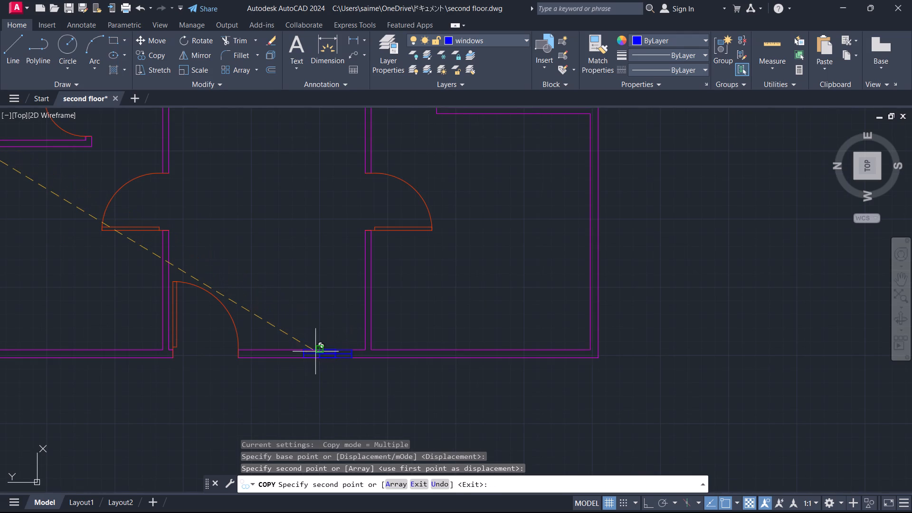
key(Escape)
Copy the rotated 4' window by its north side's midpoint into the south exterior wall of the southwest corner room.
scroll(186, 300, down, 2)
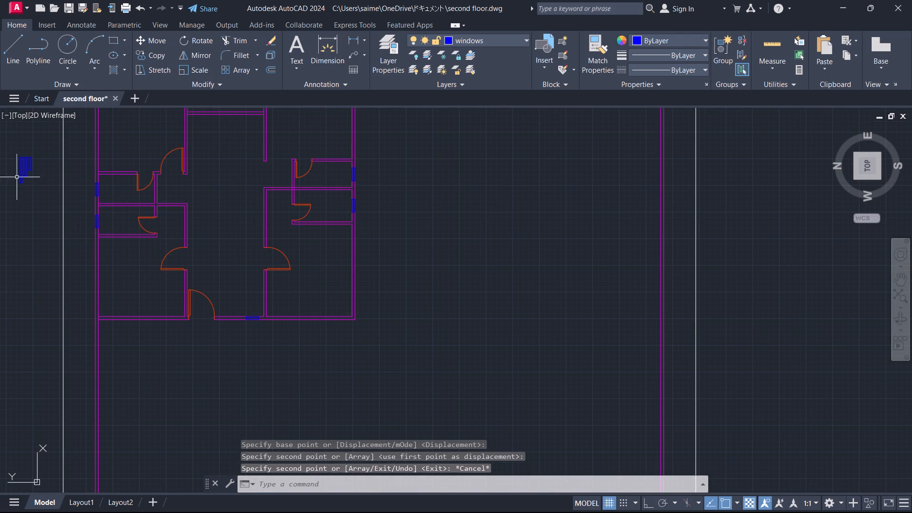
click(20, 175)
key(c)
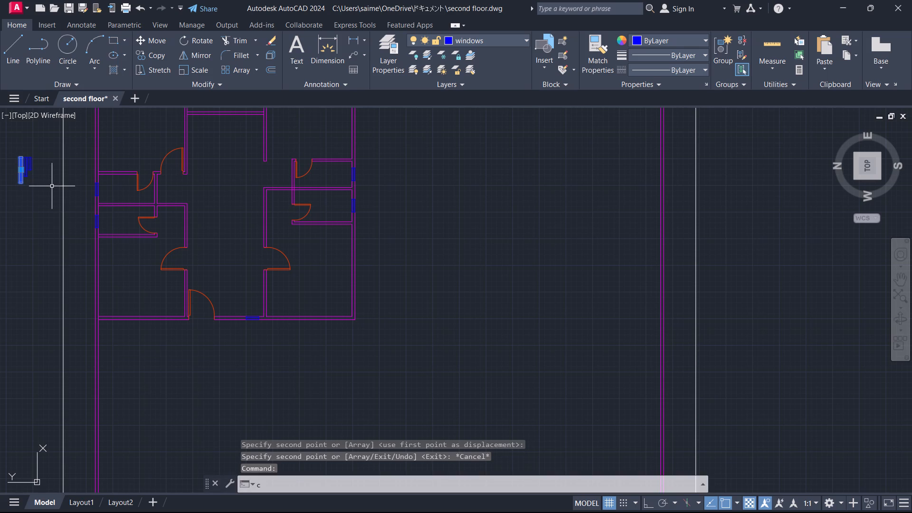
key(o)
key(Return)
scroll(19, 170, up, 1)
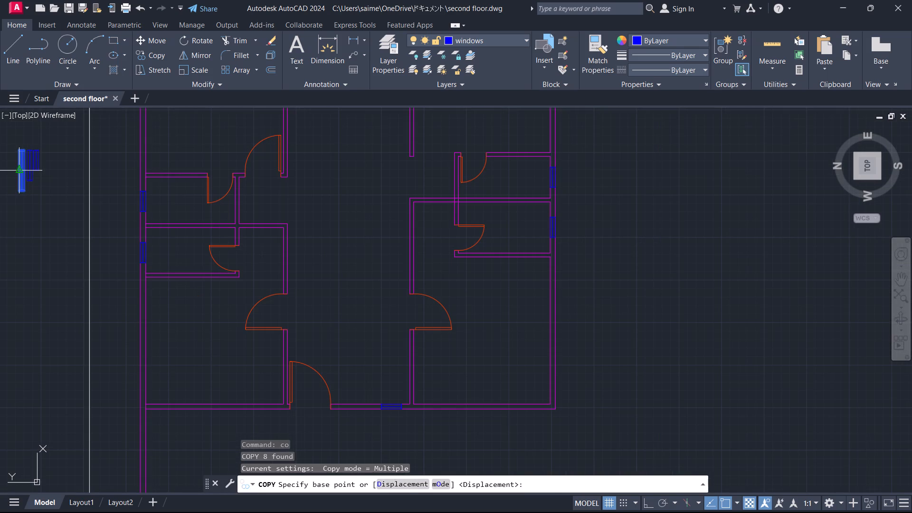
click(19, 170)
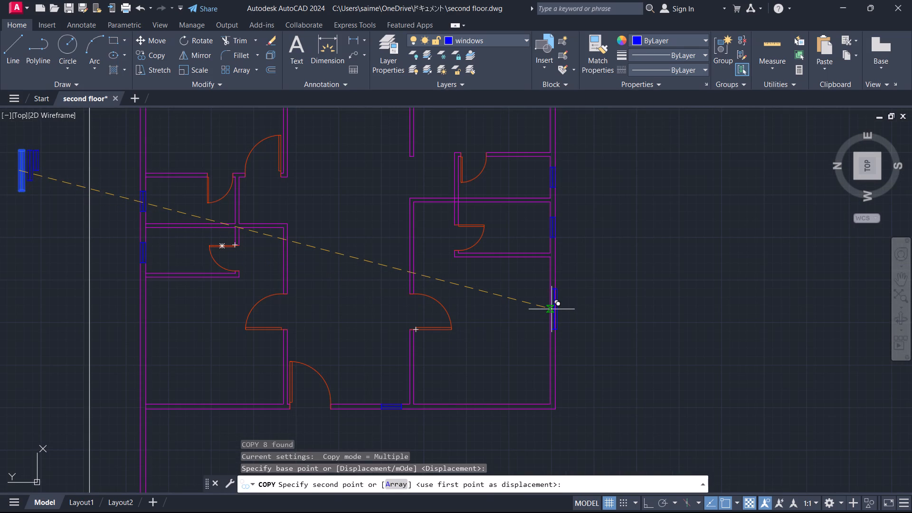
scroll(551, 309, up, 3)
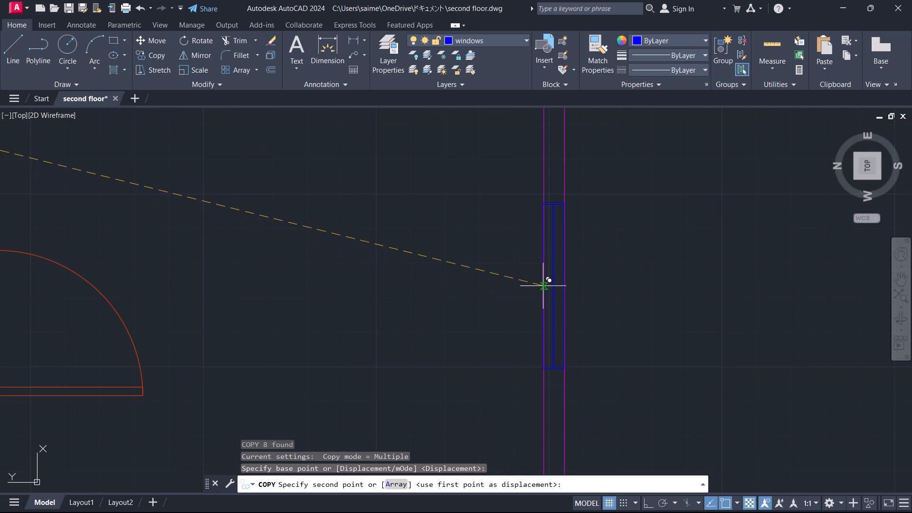
scroll(543, 286, down, 2)
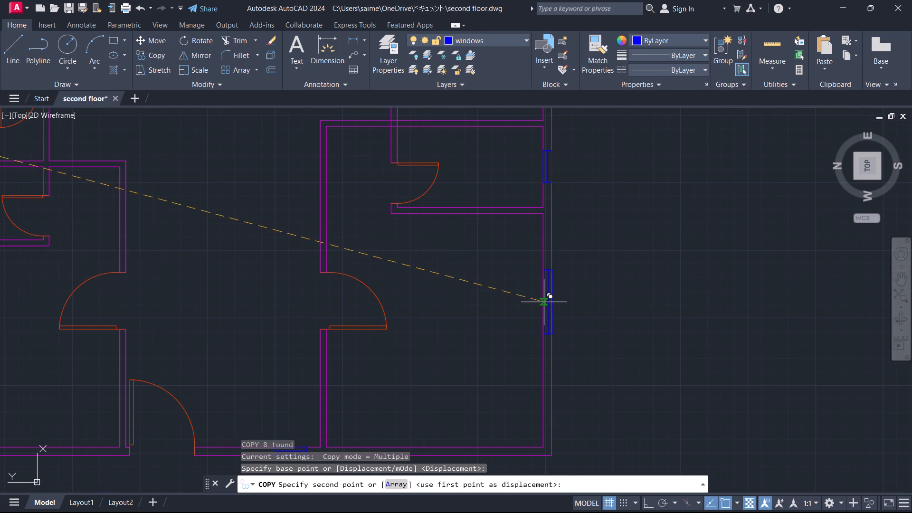
click(544, 302)
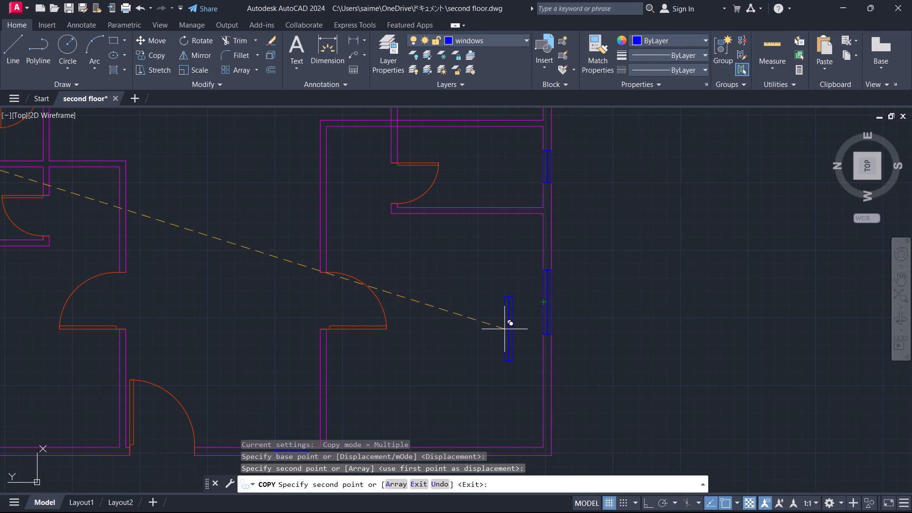
Place rotated 4' window copies in the north exterior wall of the northwest and northeast corner rooms, and end the copying.
scroll(506, 327, down, 2)
scroll(286, 310, up, 2)
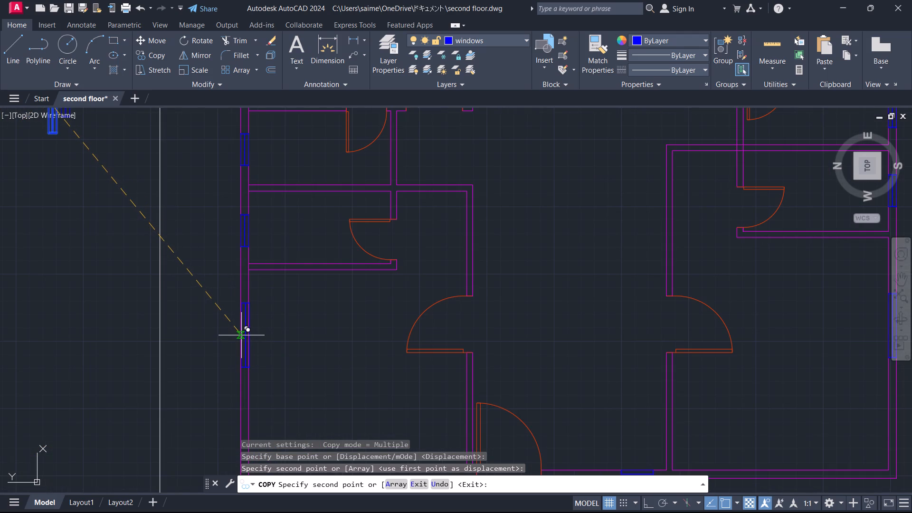
click(240, 332)
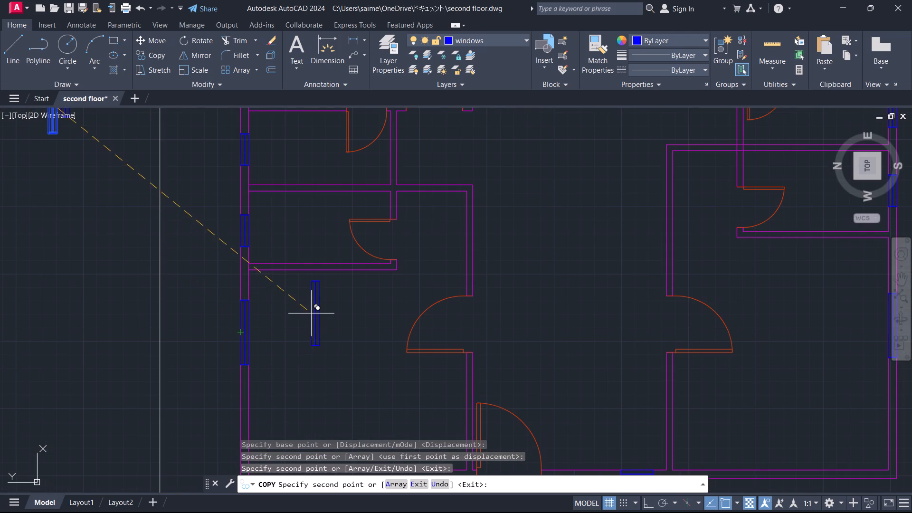
scroll(303, 330, down, 2)
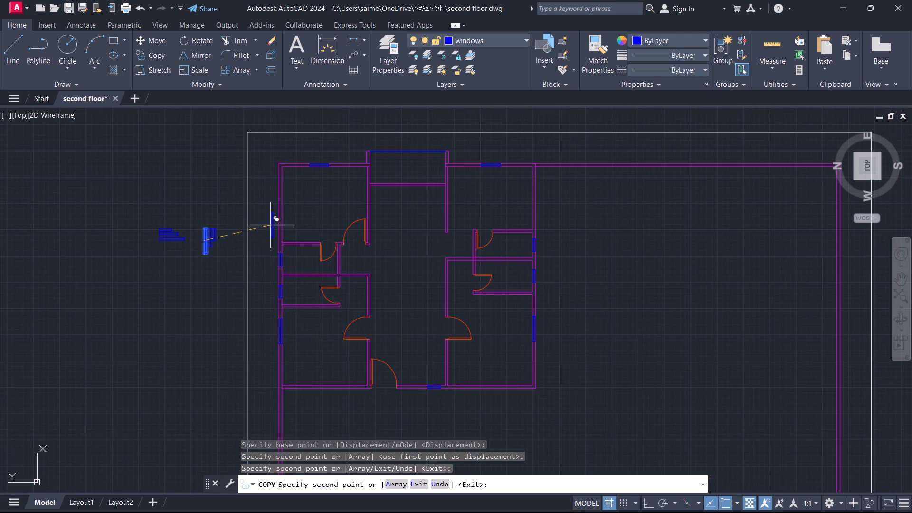
scroll(273, 225, up, 3)
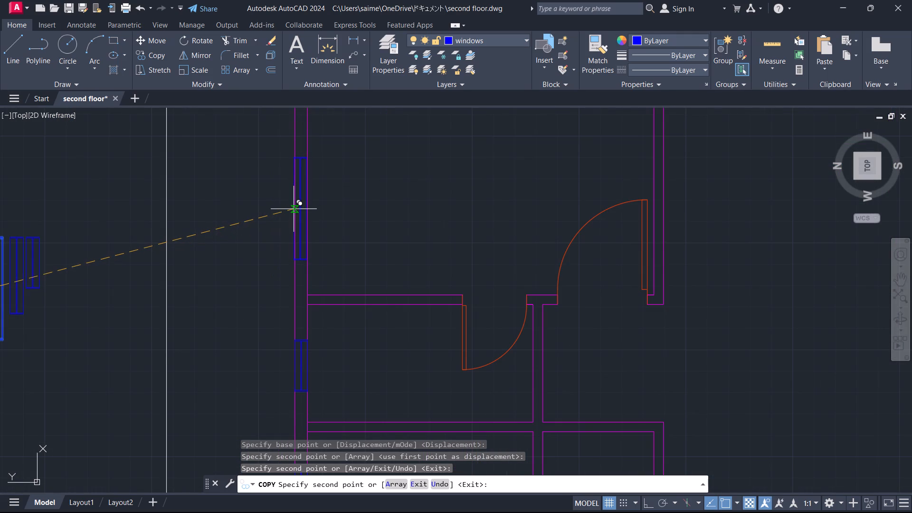
click(294, 209)
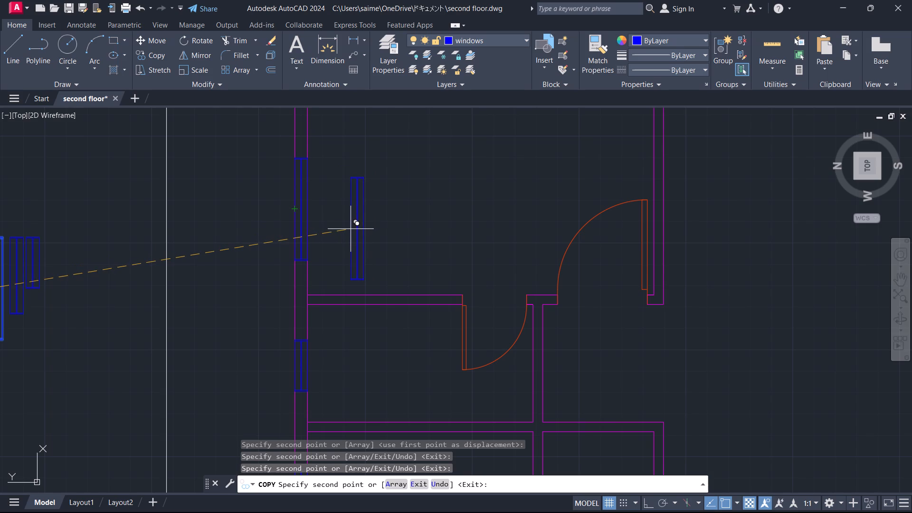
scroll(345, 236, down, 2)
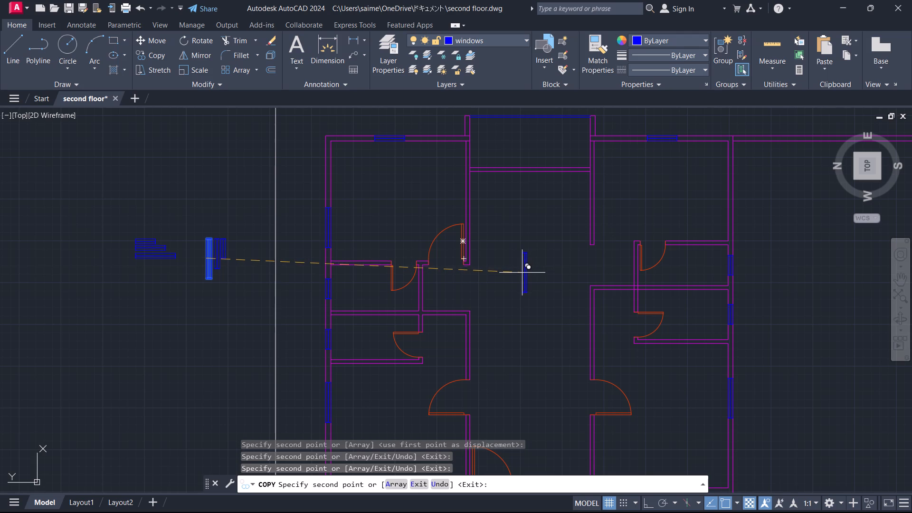
key(Escape)
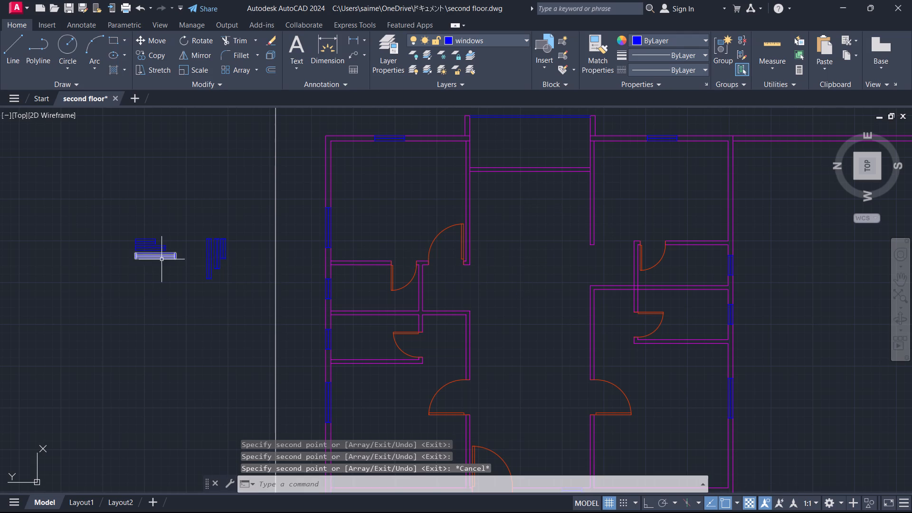
Copy the unrotated 4' window by its west side's midpoint into the wall between the projecting bay and the central hall.
click(160, 259)
key(c)
key(o)
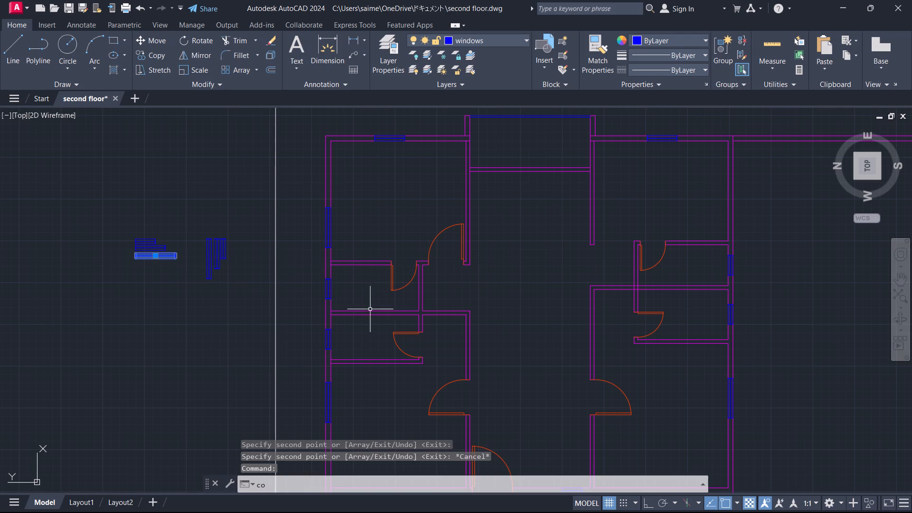
key(Return)
click(157, 260)
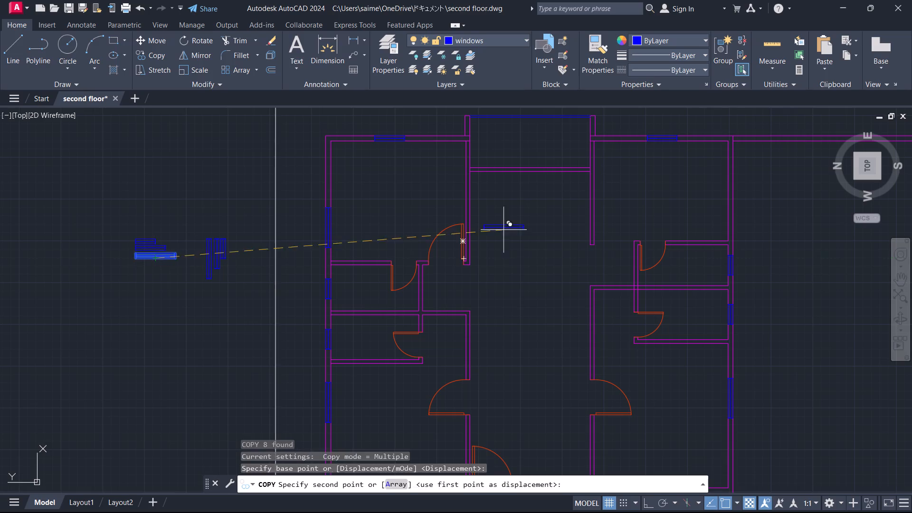
scroll(528, 169, up, 3)
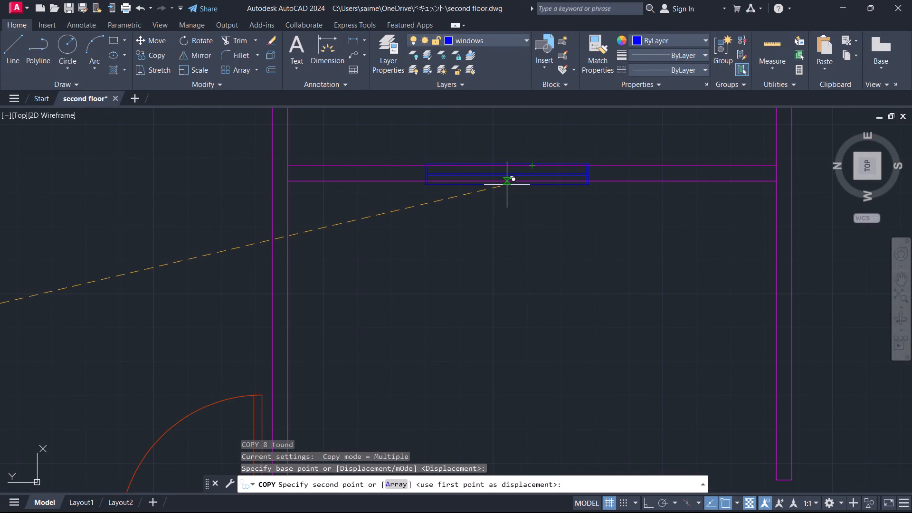
scroll(507, 182, up, 3)
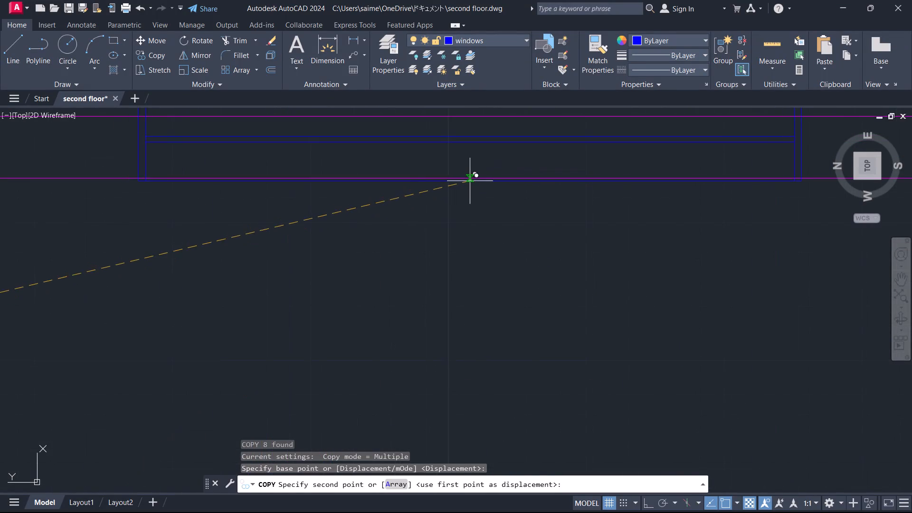
click(474, 179)
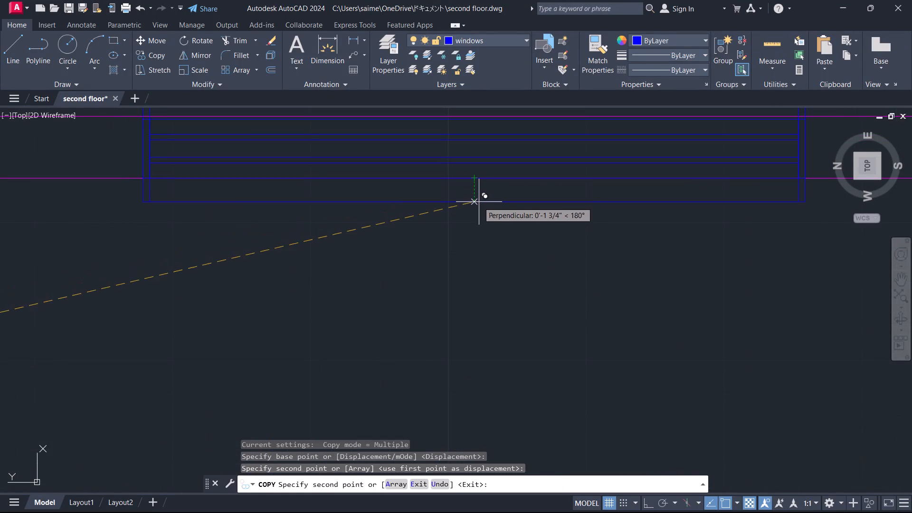
key(Escape)
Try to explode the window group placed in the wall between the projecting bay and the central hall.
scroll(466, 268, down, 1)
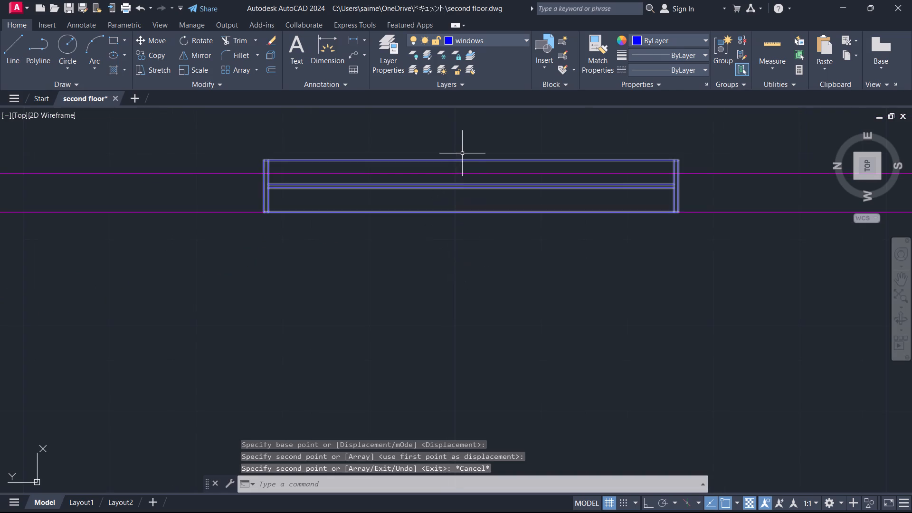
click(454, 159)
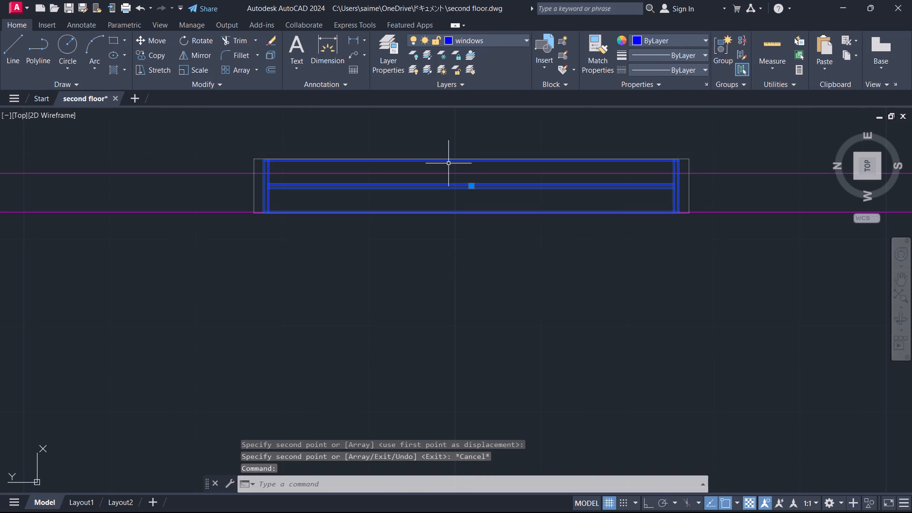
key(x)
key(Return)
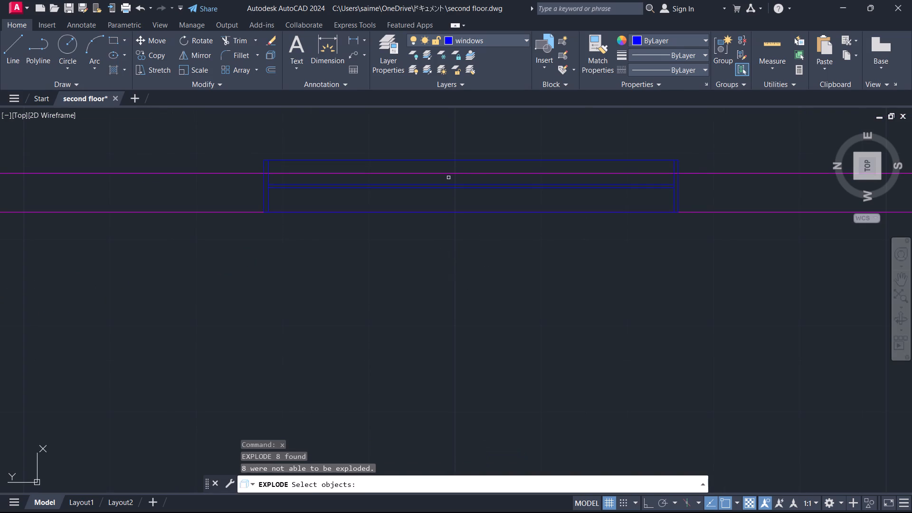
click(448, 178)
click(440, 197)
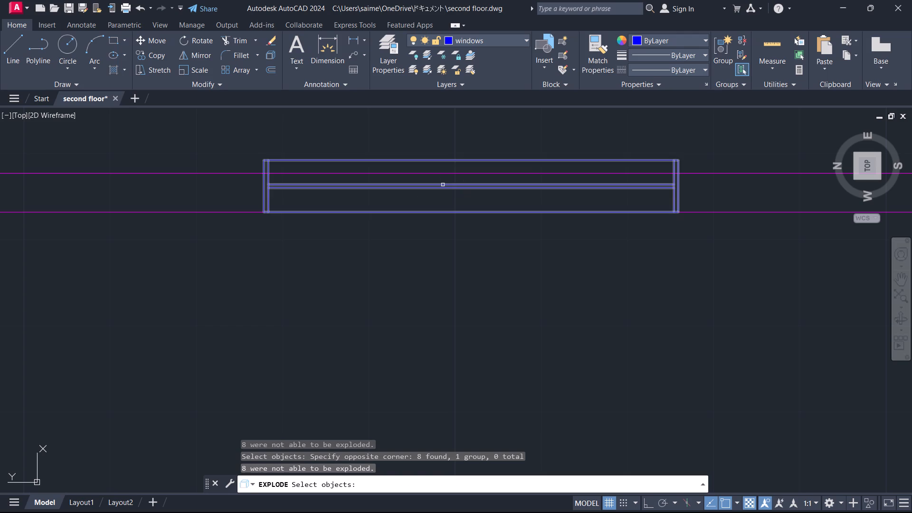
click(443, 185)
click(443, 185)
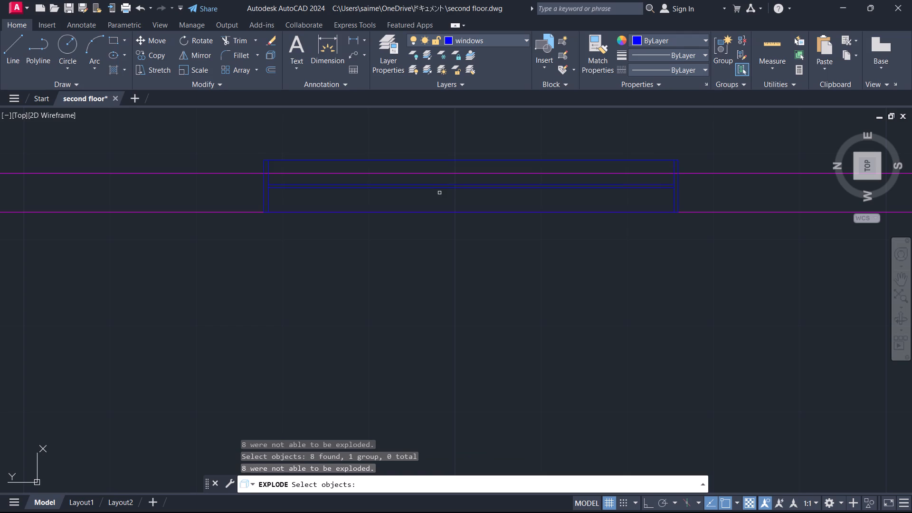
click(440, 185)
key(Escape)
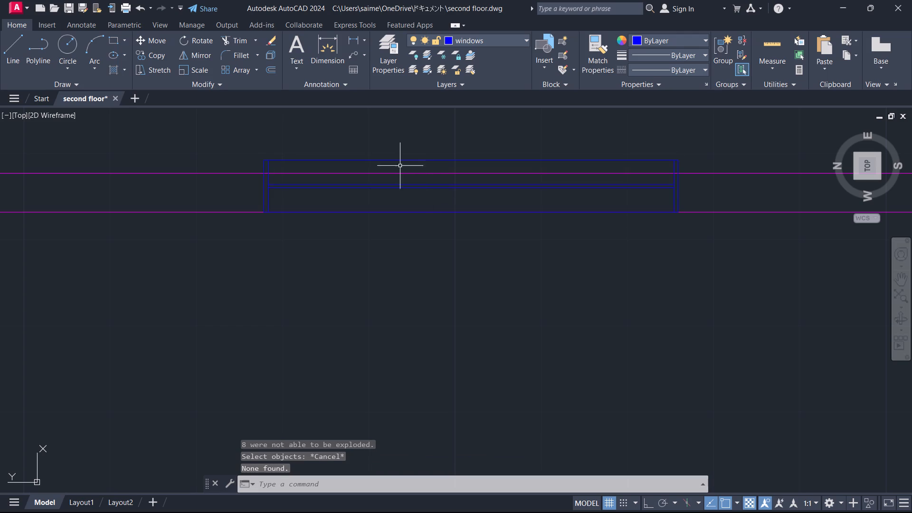
Trim away the two middle glazing lines of the window between the projecting bay and the central hall.
text(tr)
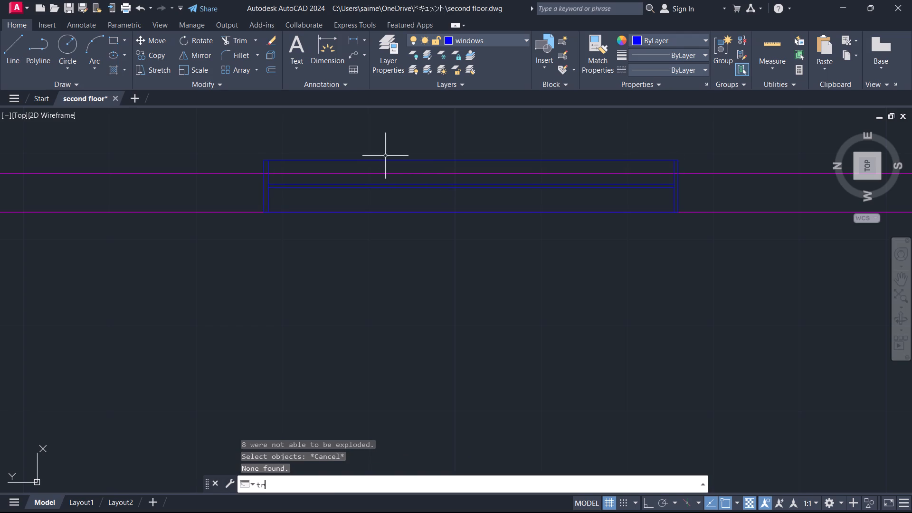
key(Return)
click(376, 184)
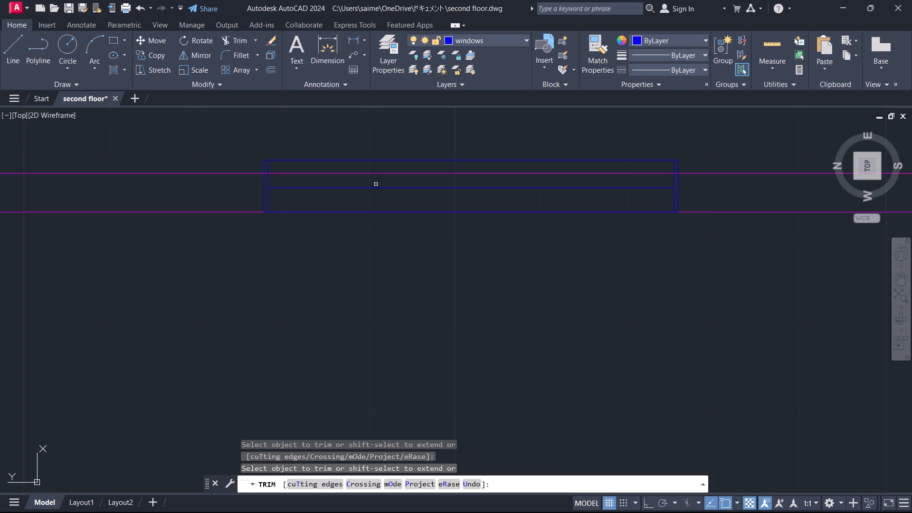
click(379, 188)
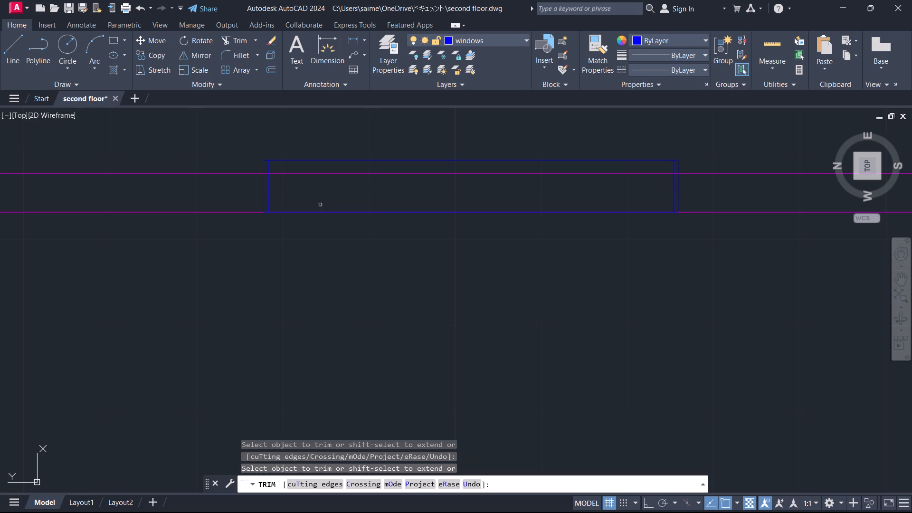
key(Escape)
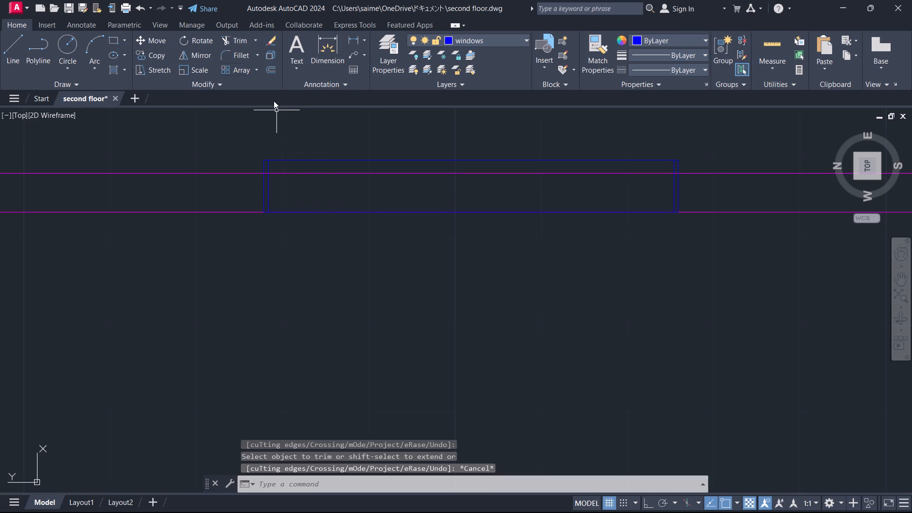
Scale the window from its northeast corner by reference, using its north end's depth as reference and 4.5" as the new length.
click(286, 160)
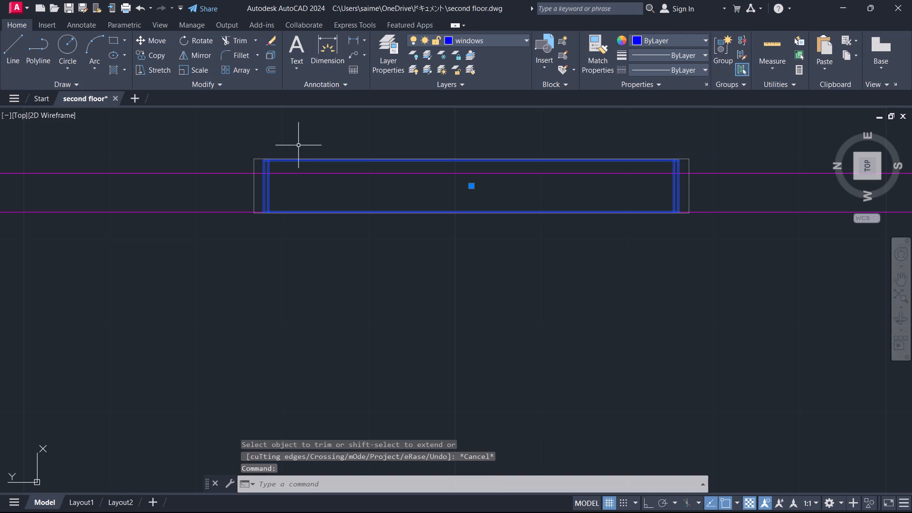
text(sc)
key(Return)
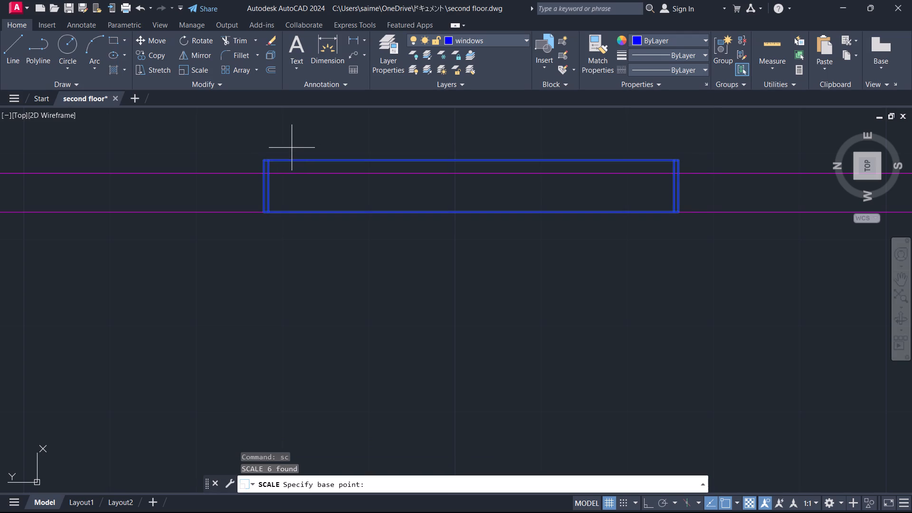
click(261, 160)
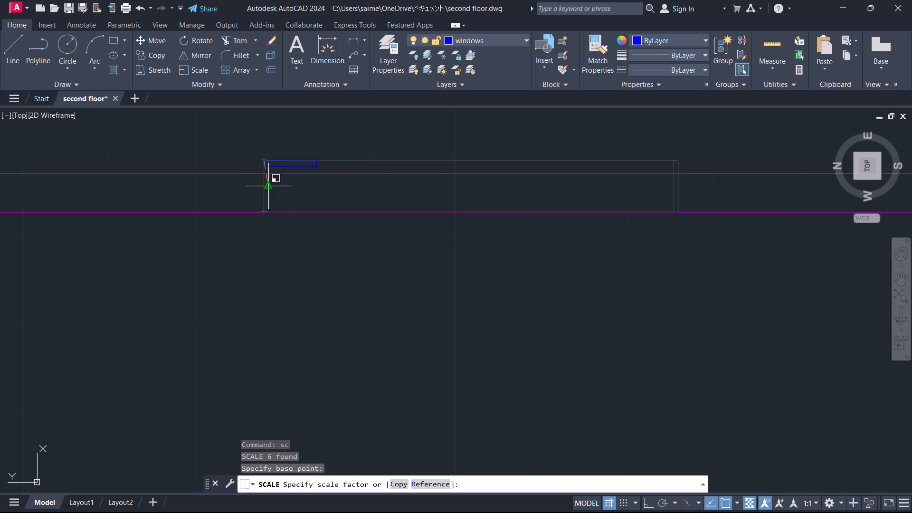
key(r)
key(Return)
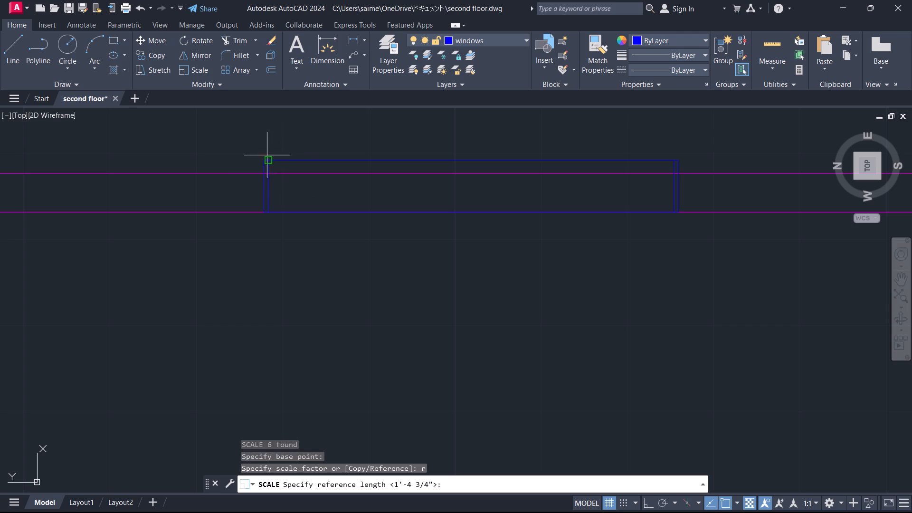
click(261, 162)
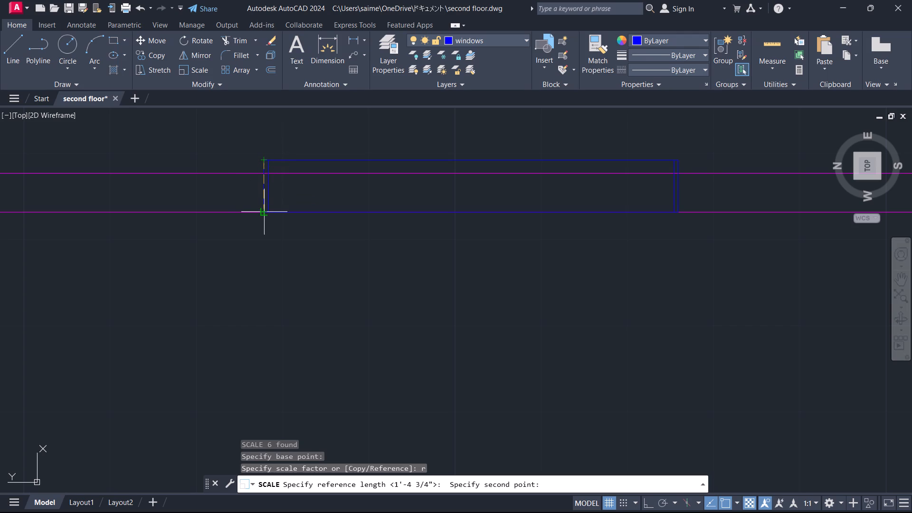
click(261, 211)
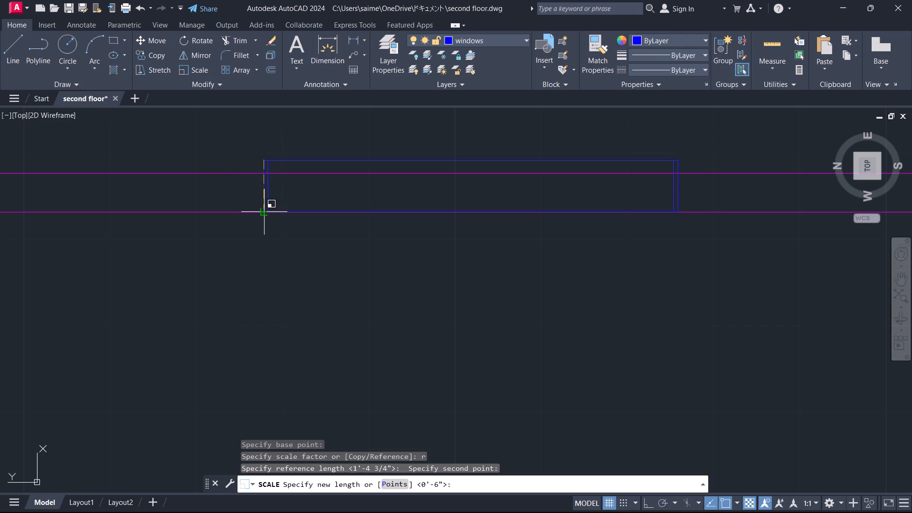
text(4.5")
key(Return)
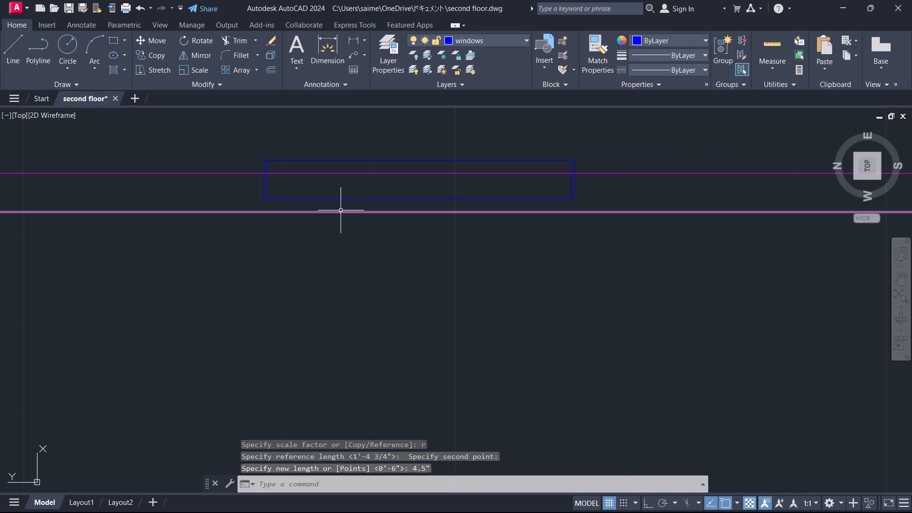
Move the scaled window by its northwest corner onto the west face of the wall between the bay and the hall.
click(314, 160)
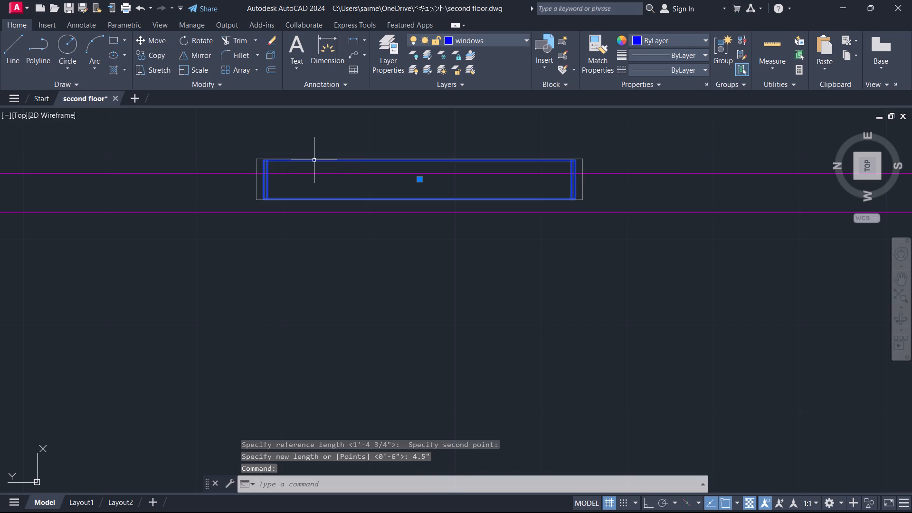
key(m)
key(Return)
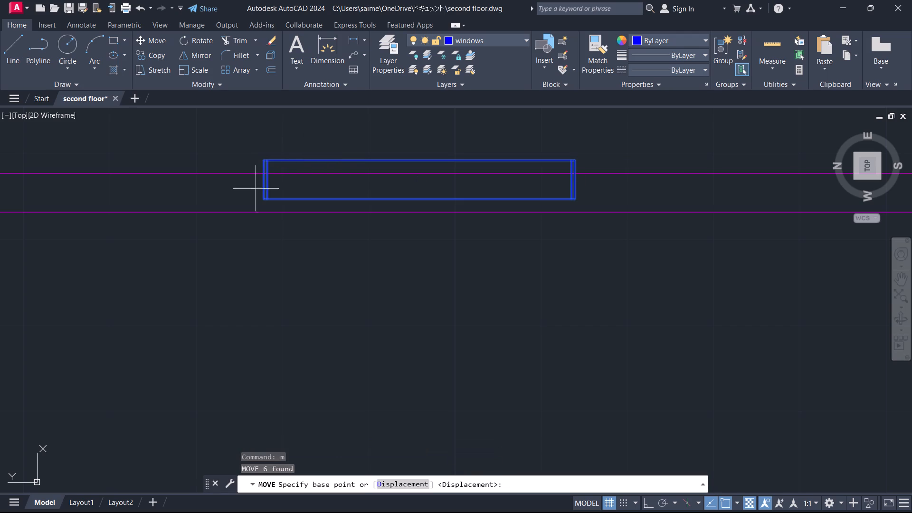
click(261, 200)
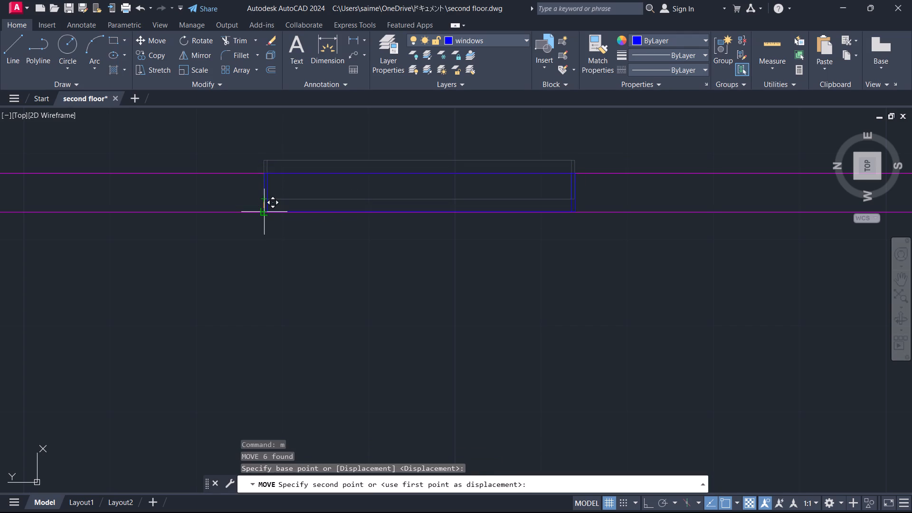
click(266, 215)
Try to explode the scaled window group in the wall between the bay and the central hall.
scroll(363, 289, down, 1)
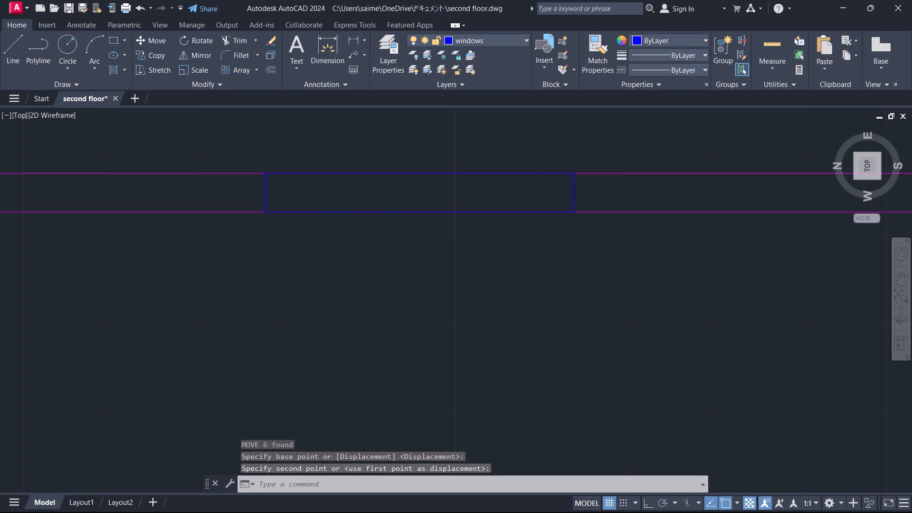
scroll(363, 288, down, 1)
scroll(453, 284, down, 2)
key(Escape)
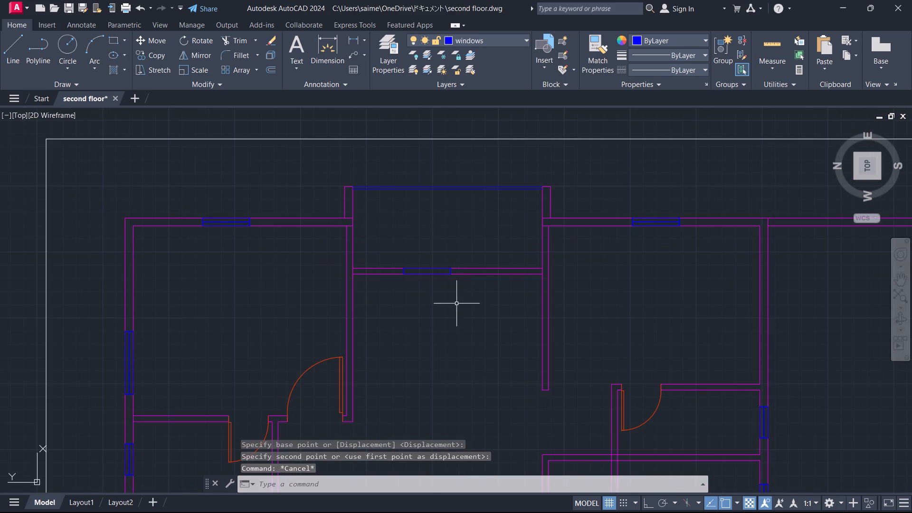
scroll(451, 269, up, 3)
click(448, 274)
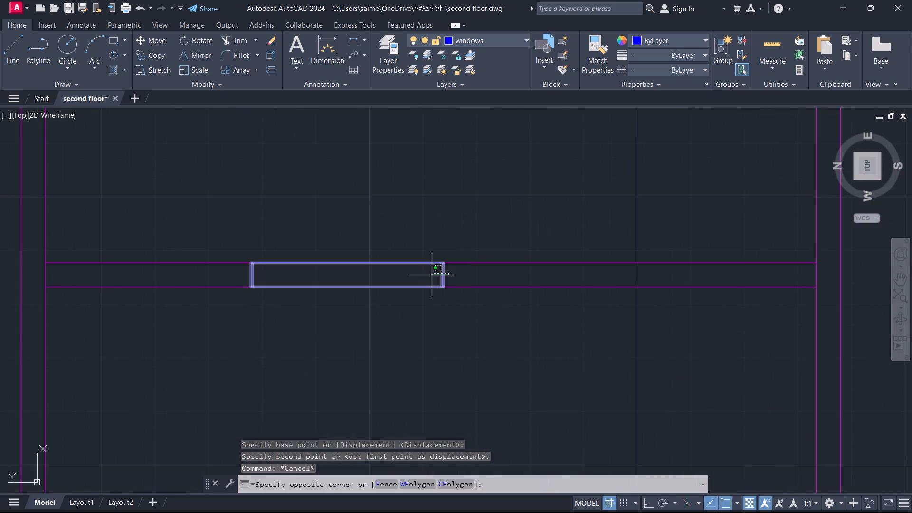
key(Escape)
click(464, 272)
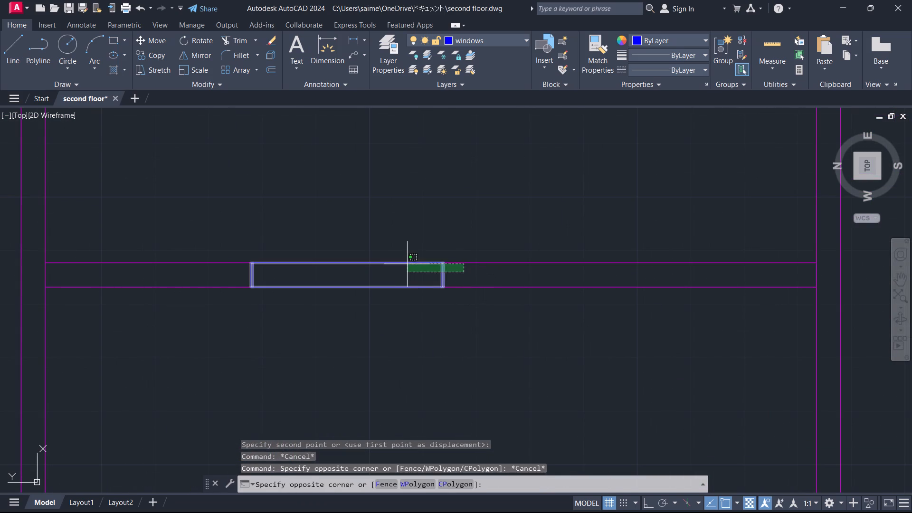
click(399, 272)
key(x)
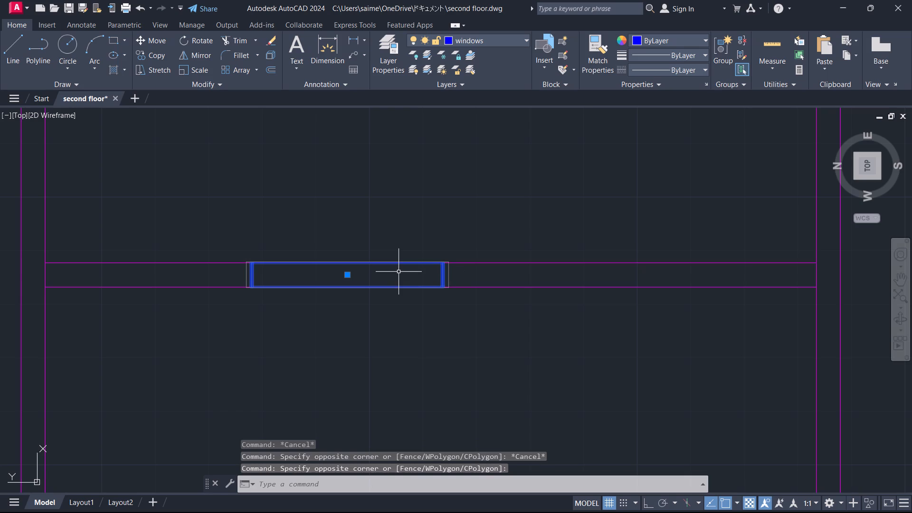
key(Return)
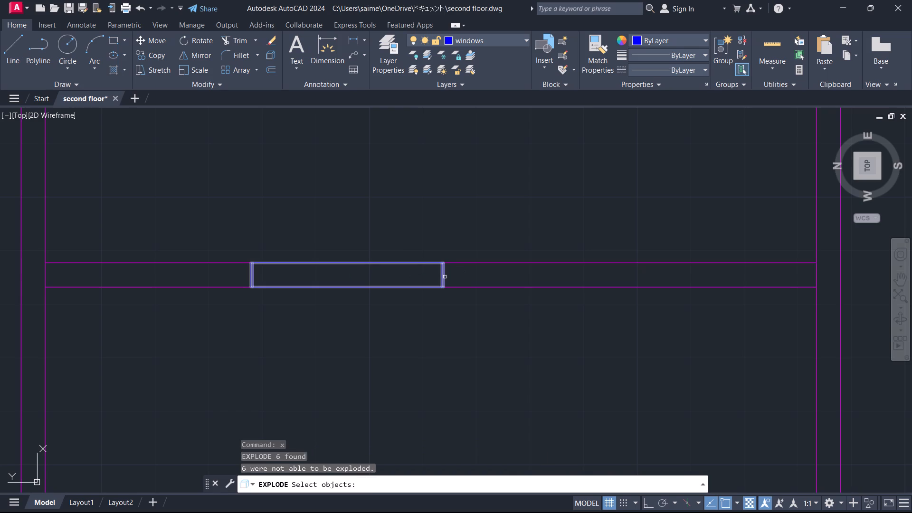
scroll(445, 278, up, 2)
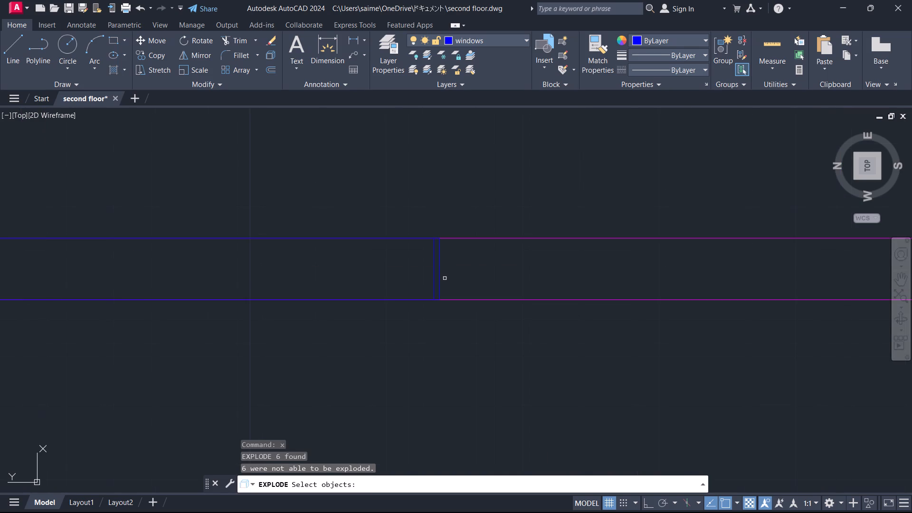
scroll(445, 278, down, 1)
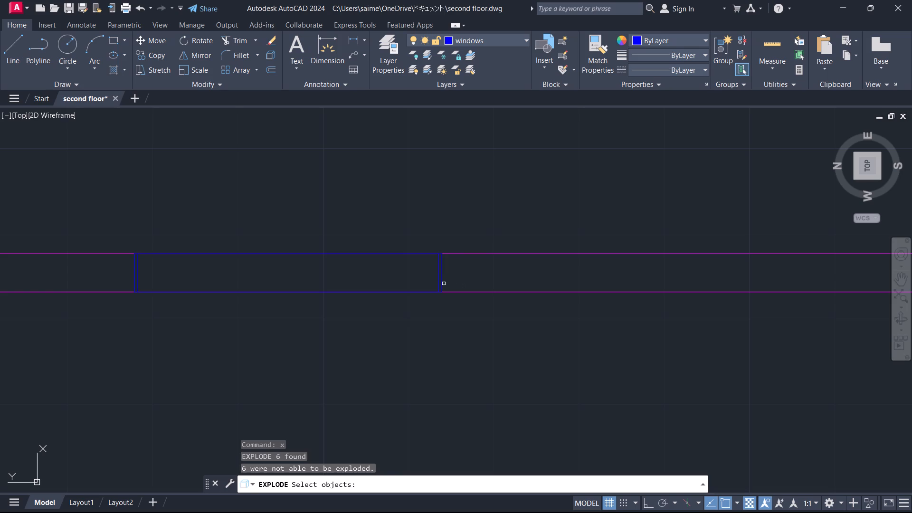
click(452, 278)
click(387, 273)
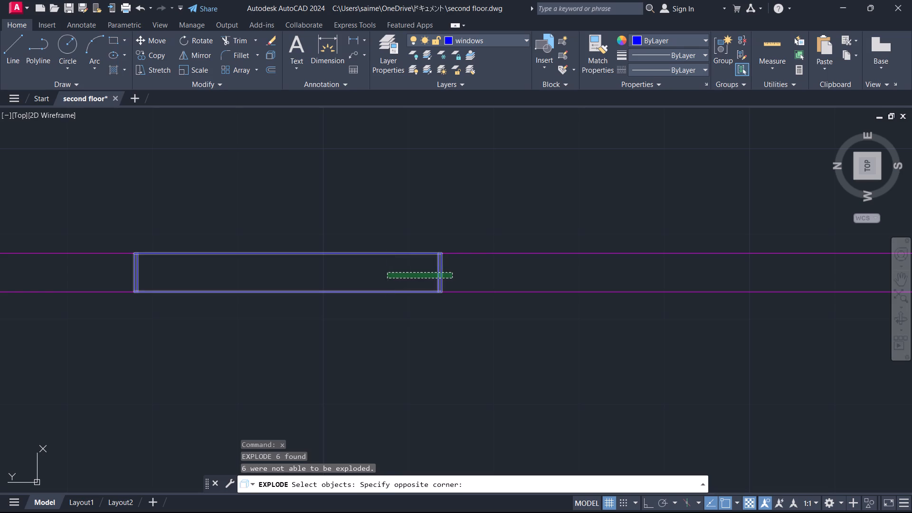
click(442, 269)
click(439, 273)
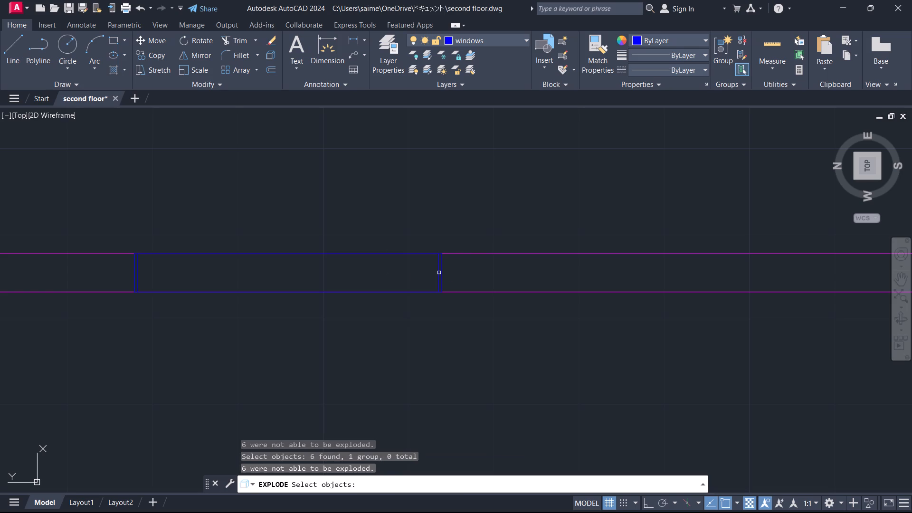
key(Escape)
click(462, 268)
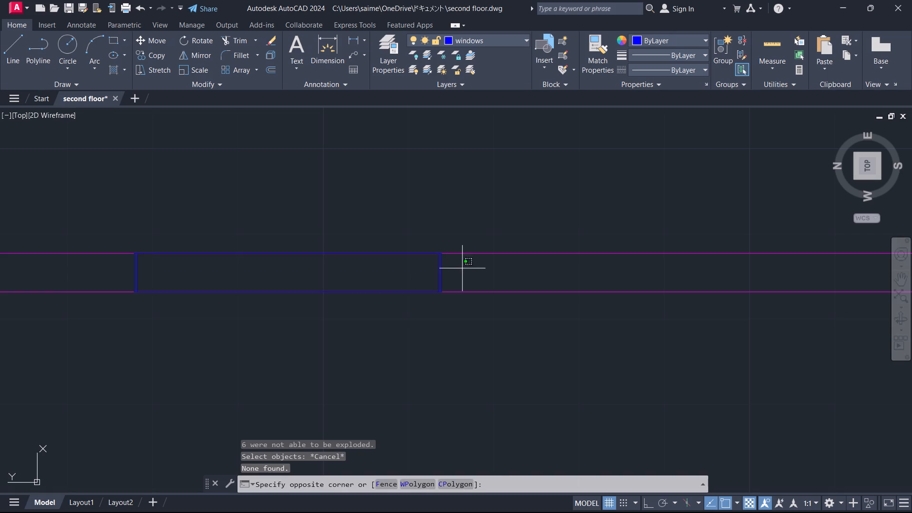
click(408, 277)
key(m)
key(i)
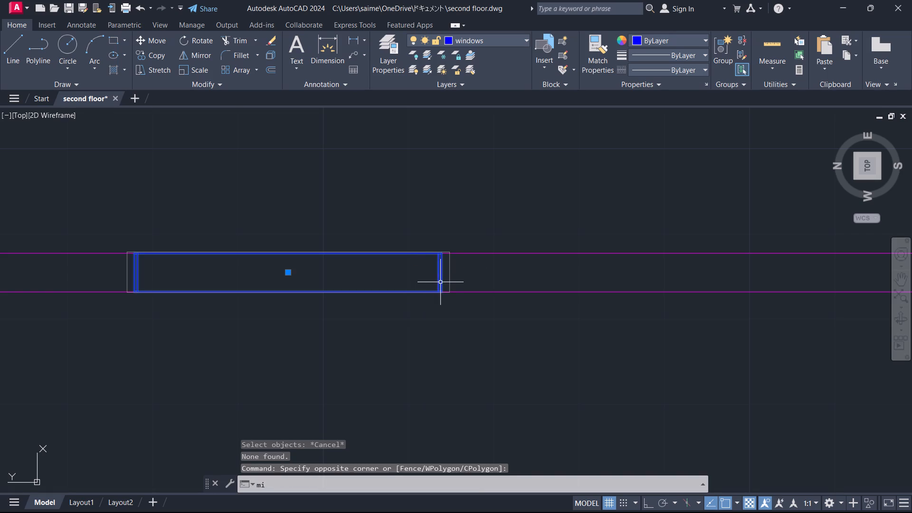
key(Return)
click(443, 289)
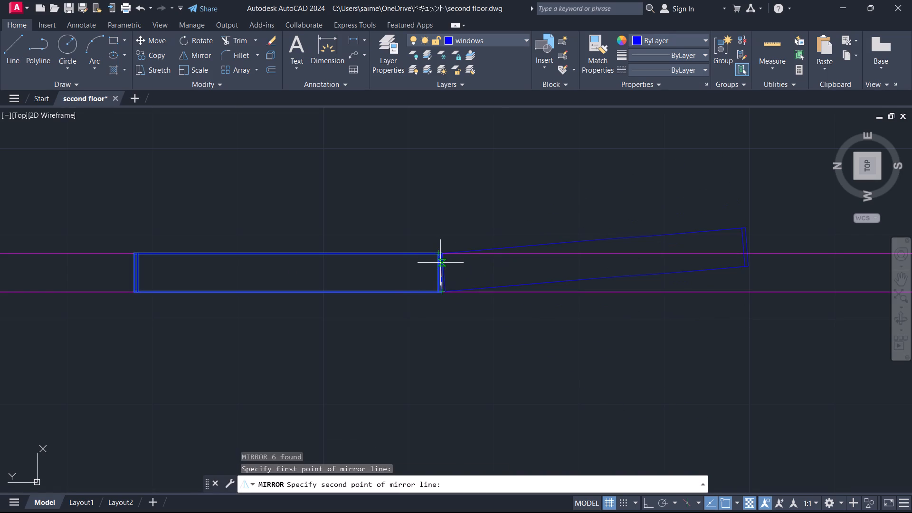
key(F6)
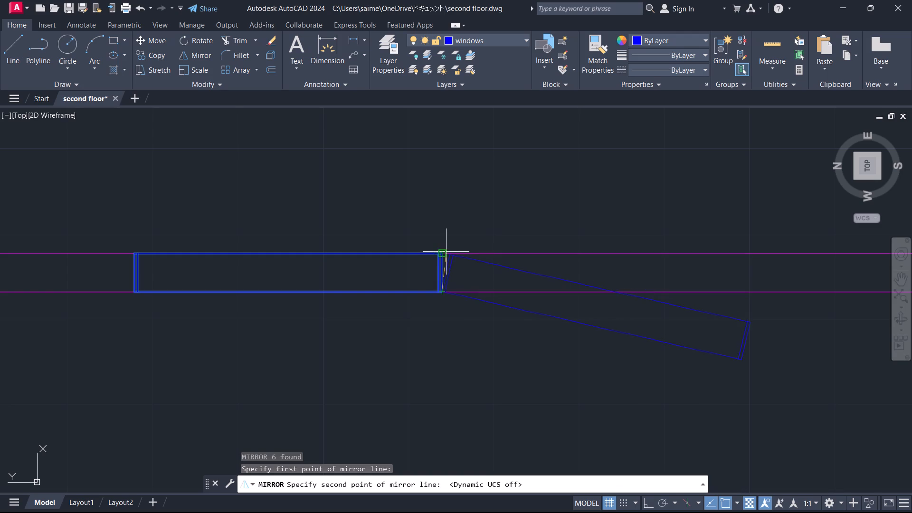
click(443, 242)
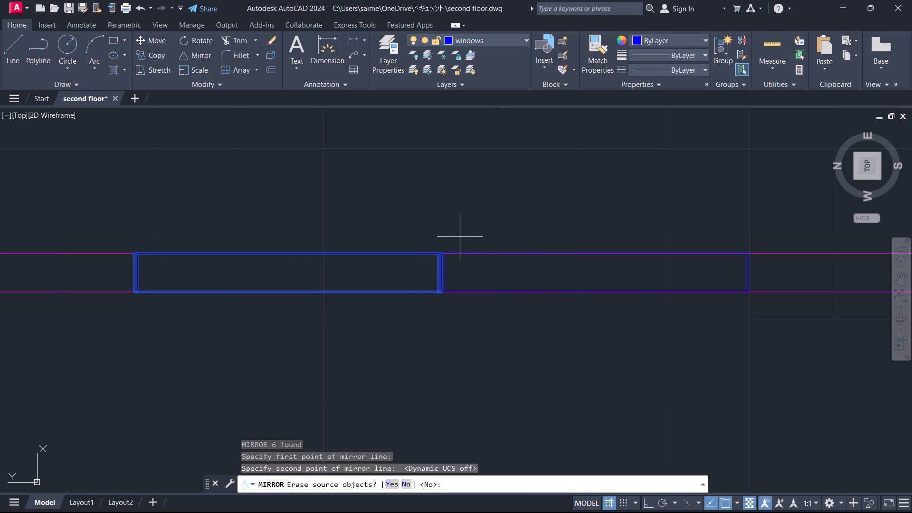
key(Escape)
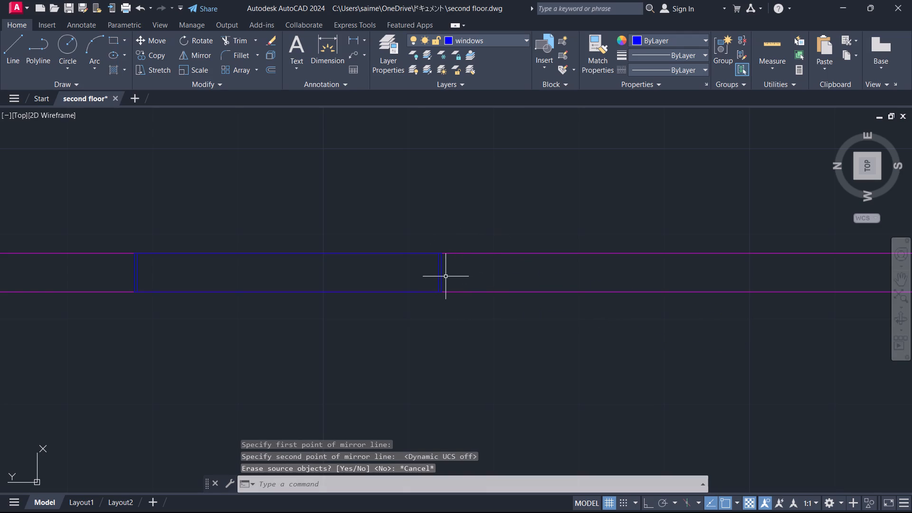
Mirror the window in the wall between the bay and the central hall about its south end, keeping the original.
click(443, 276)
key(m)
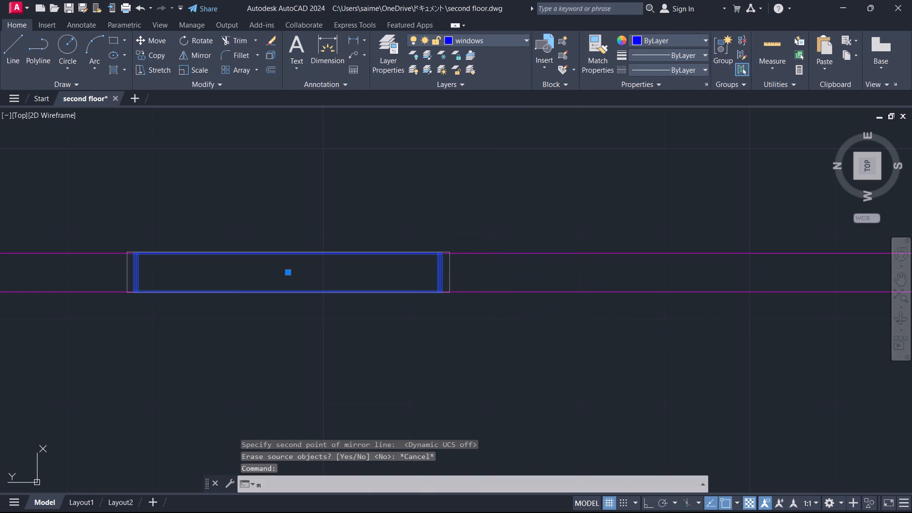
key(i)
key(Return)
click(442, 294)
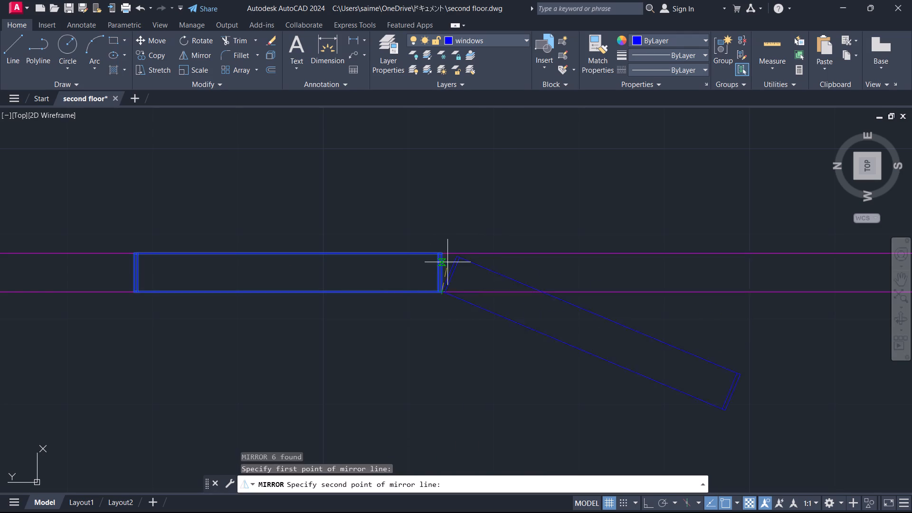
key(Return)
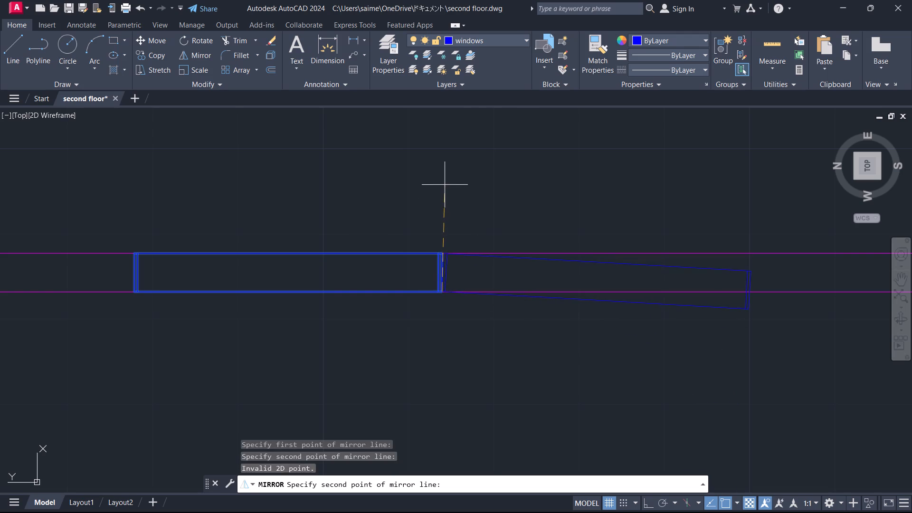
click(442, 165)
key(Return)
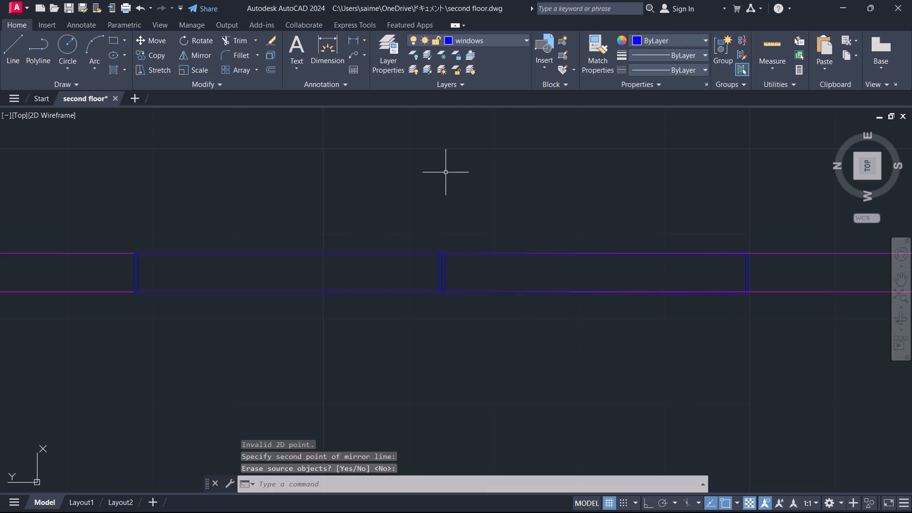
Trim away the adjoining end lines where the original window and its mirrored copy meet.
text(tr)
key(Return)
click(488, 273)
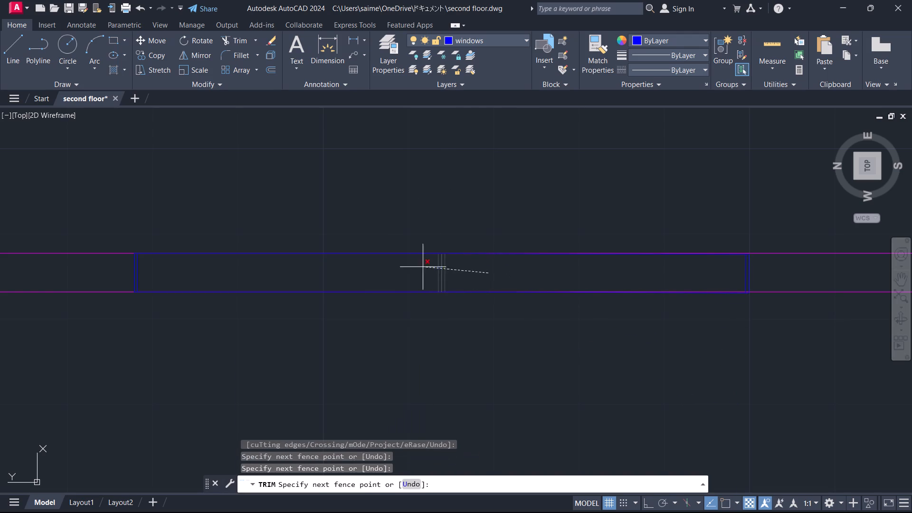
click(399, 271)
Trim away the middle glazing lines of the eastern small room's window in the south wall.
scroll(494, 370, down, 2)
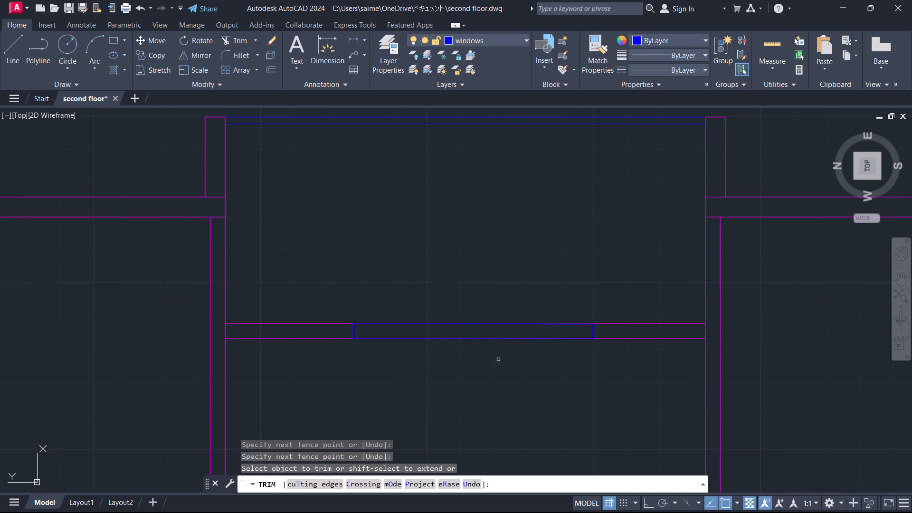
scroll(498, 360, down, 3)
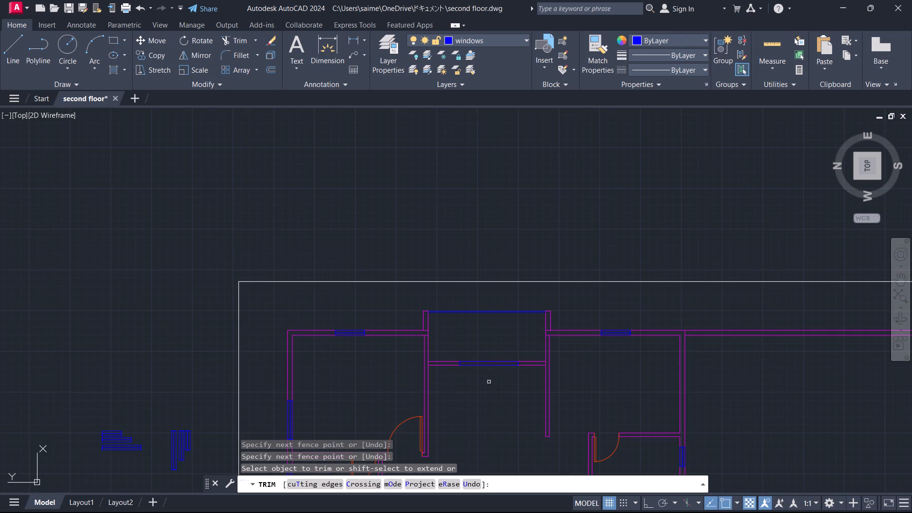
middle_drag(490, 383, 474, 246)
scroll(480, 239, down, 1)
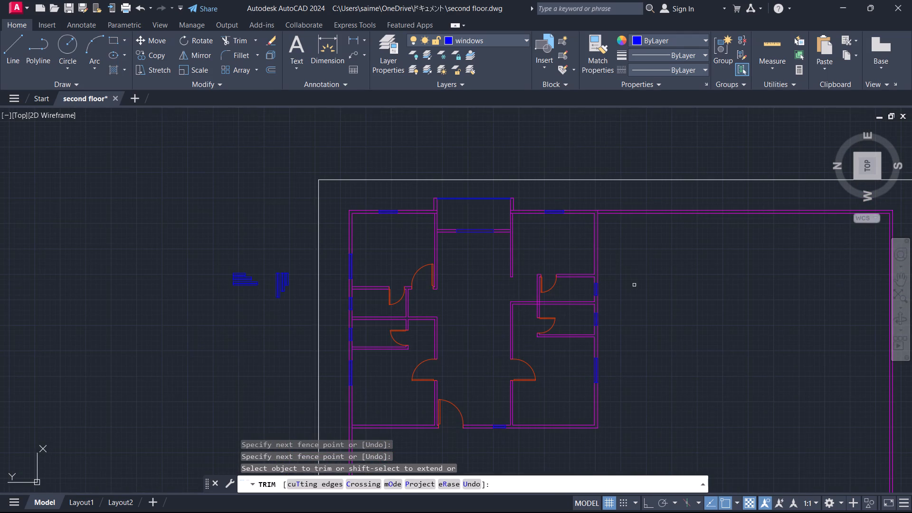
scroll(626, 290, up, 4)
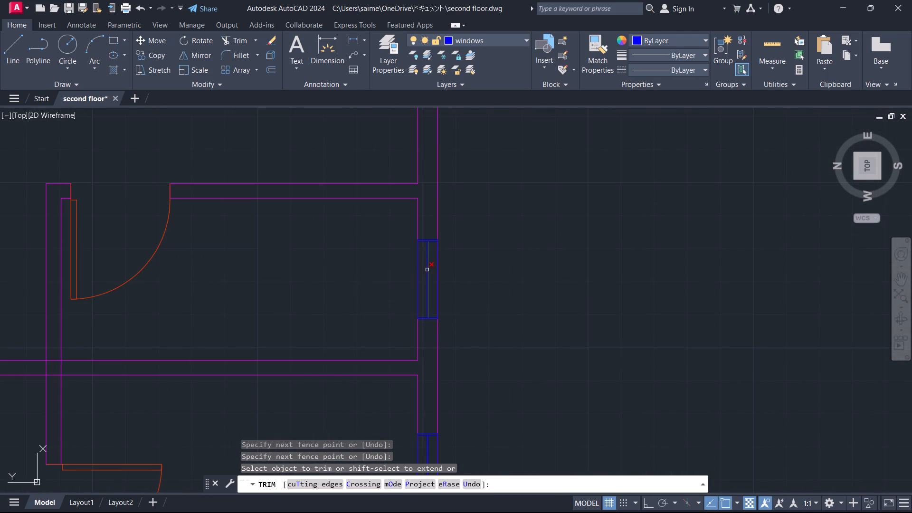
click(427, 270)
click(427, 270)
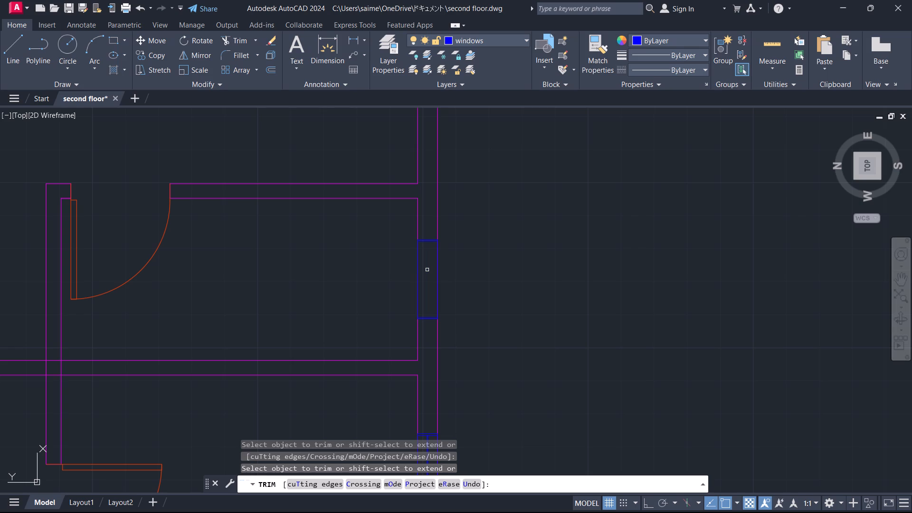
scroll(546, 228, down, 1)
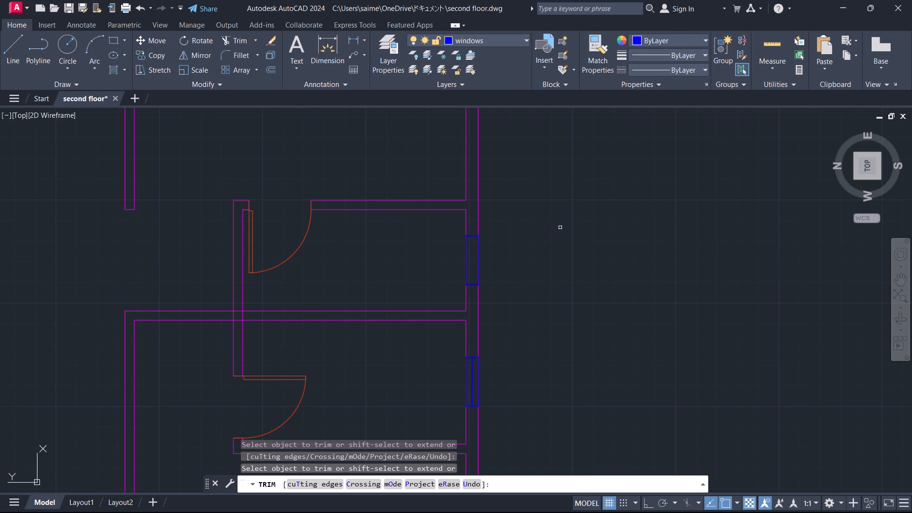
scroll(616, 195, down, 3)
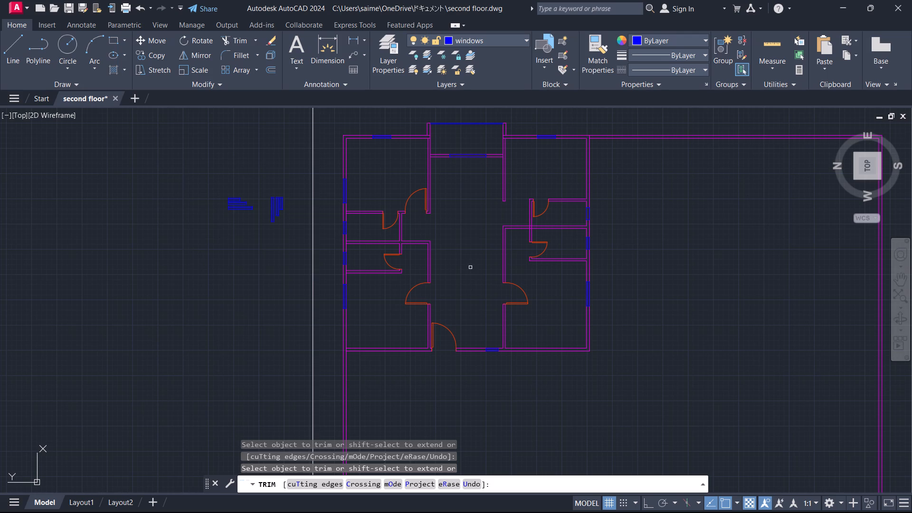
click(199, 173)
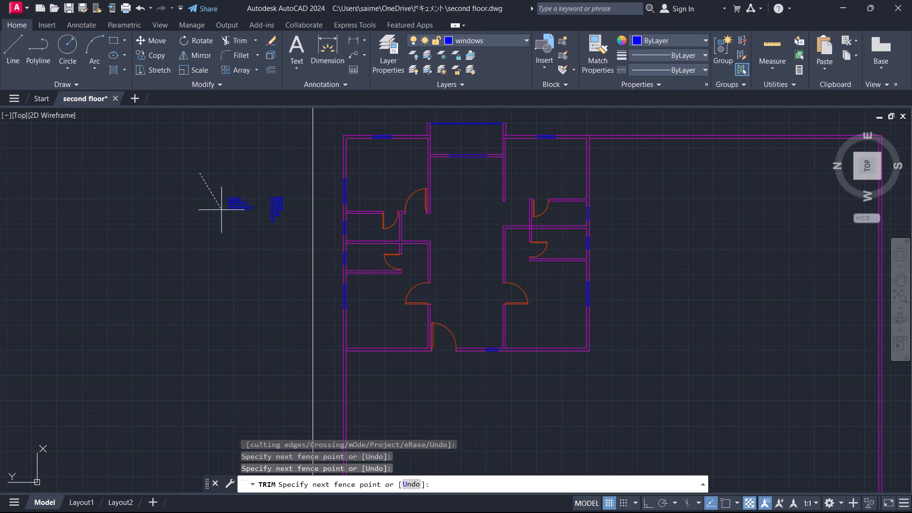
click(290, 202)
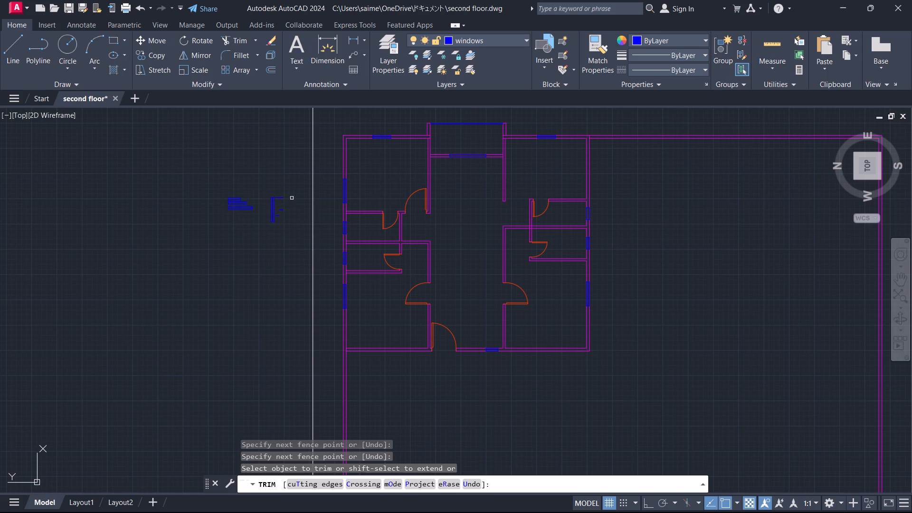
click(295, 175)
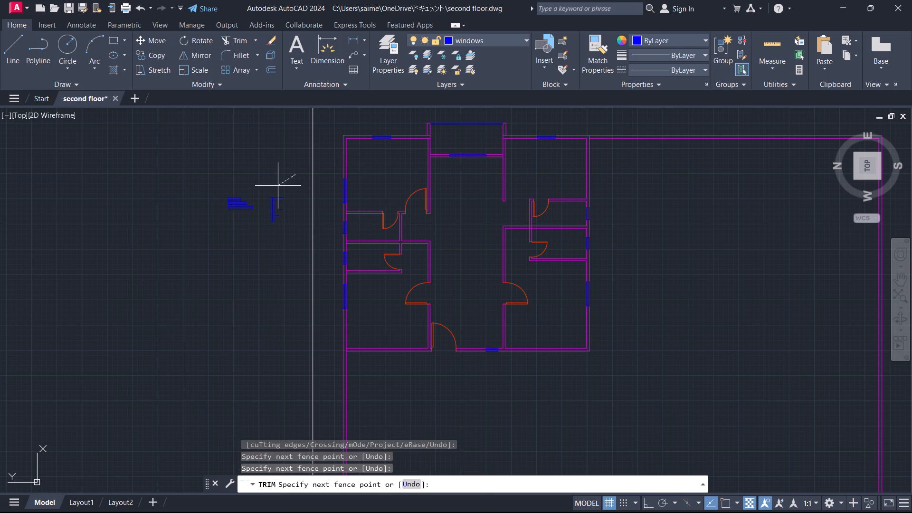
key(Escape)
Erase both sets of spare windows lying north of the plan border.
click(284, 176)
click(212, 254)
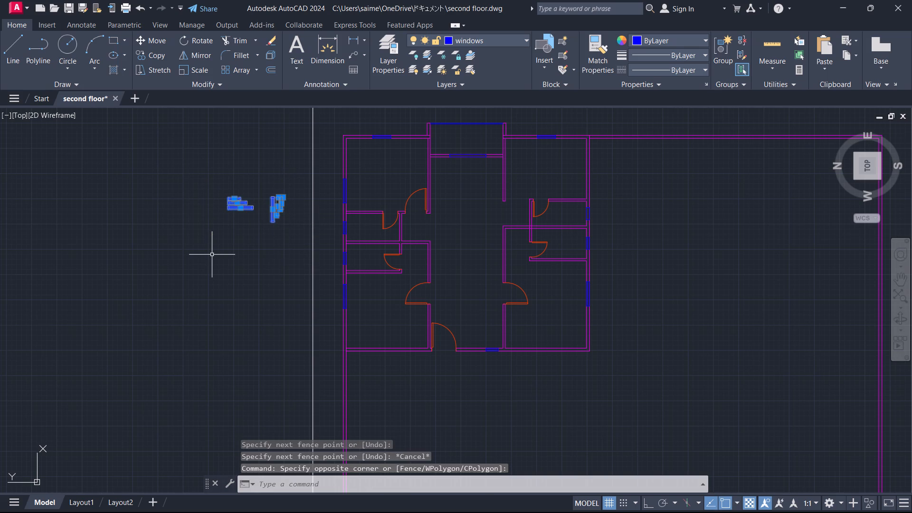
key(e)
key(Return)
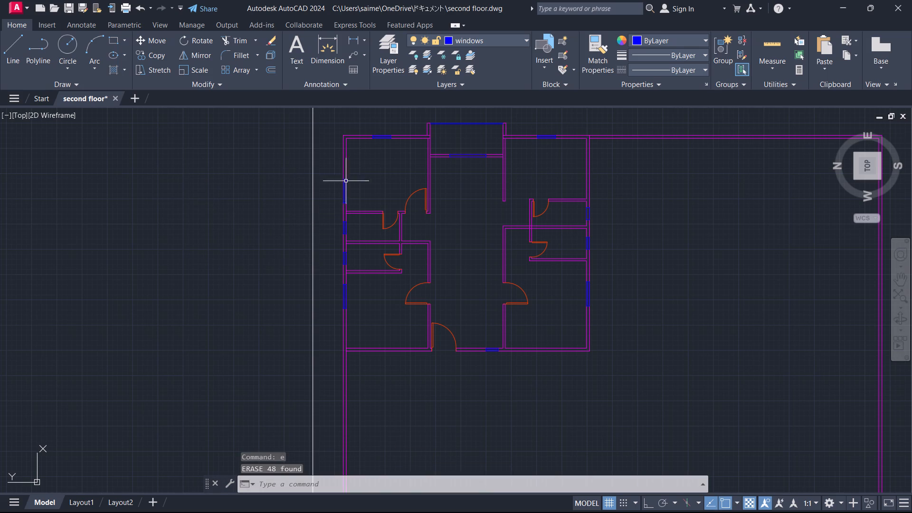
Create a layer named furniture with index colour 9 and make it the current layer.
middle_drag(460, 236, 325, 254)
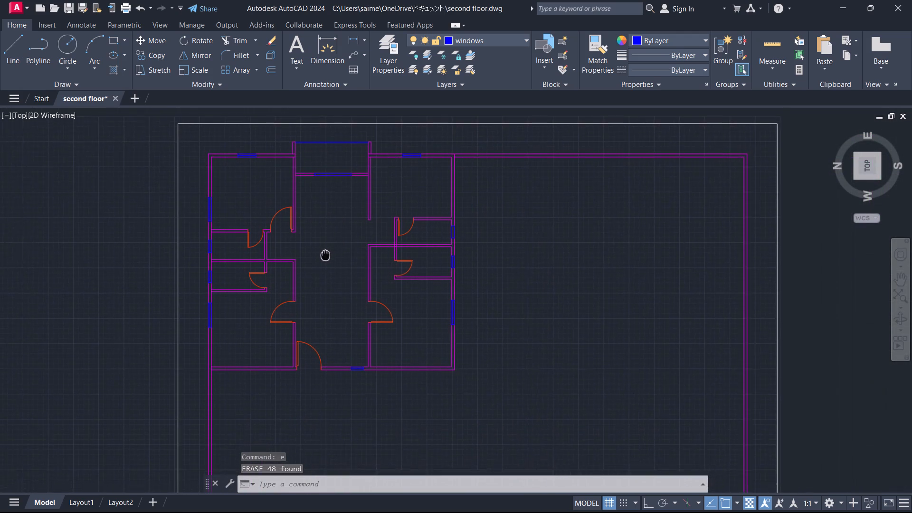
middle_drag(325, 254, 325, 237)
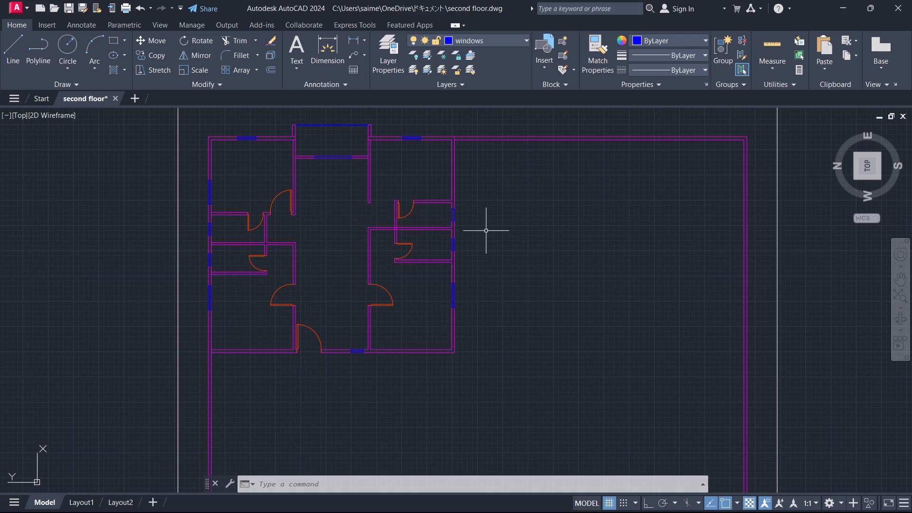
click(381, 47)
click(109, 56)
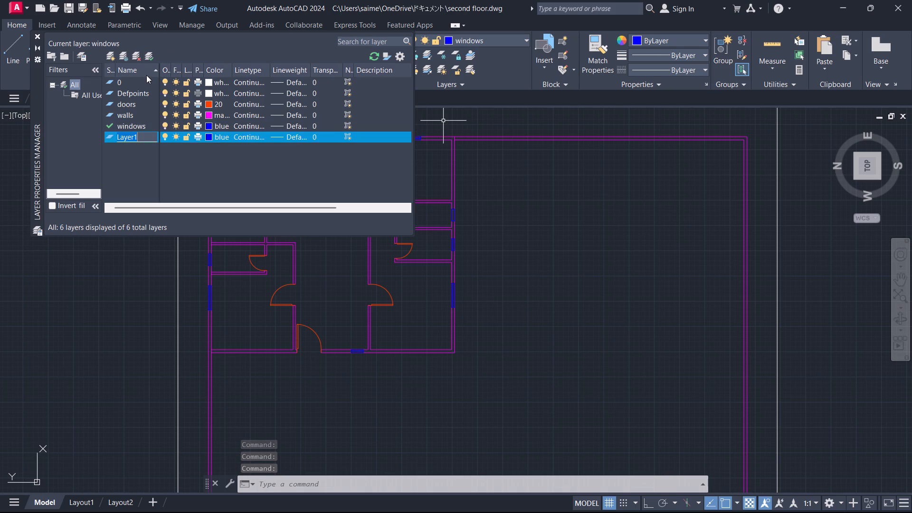
key(BackSpace)
text(furniture)
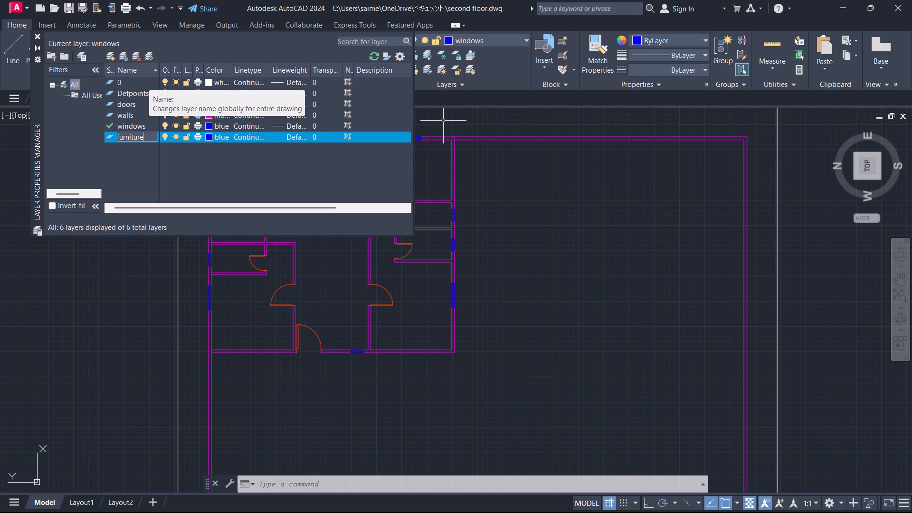
click(209, 137)
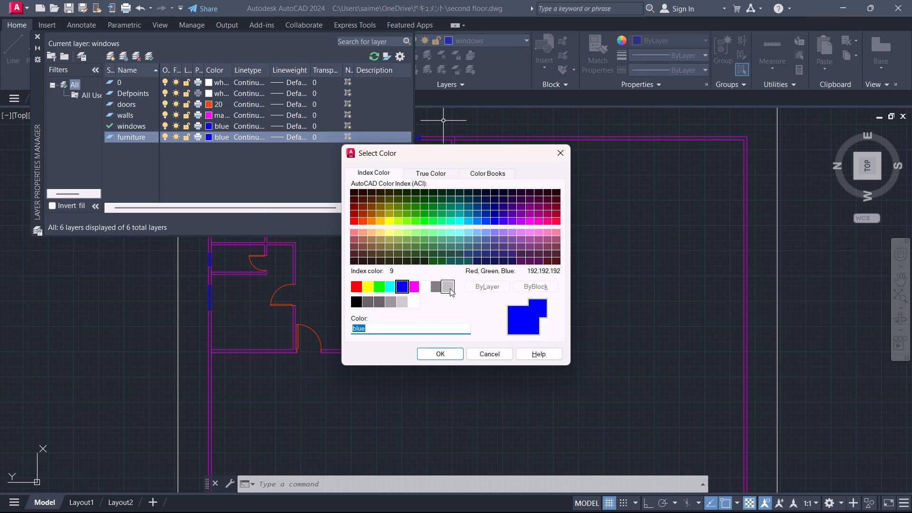
click(447, 289)
click(440, 357)
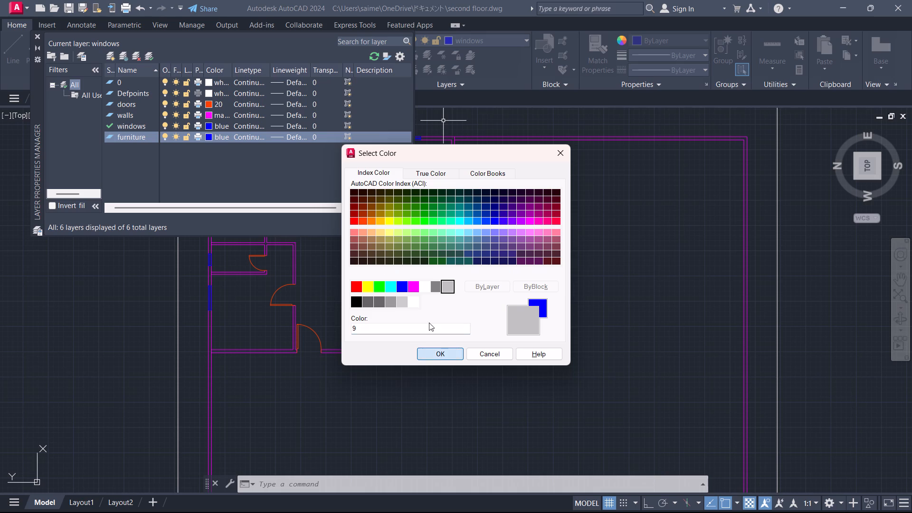
click(147, 54)
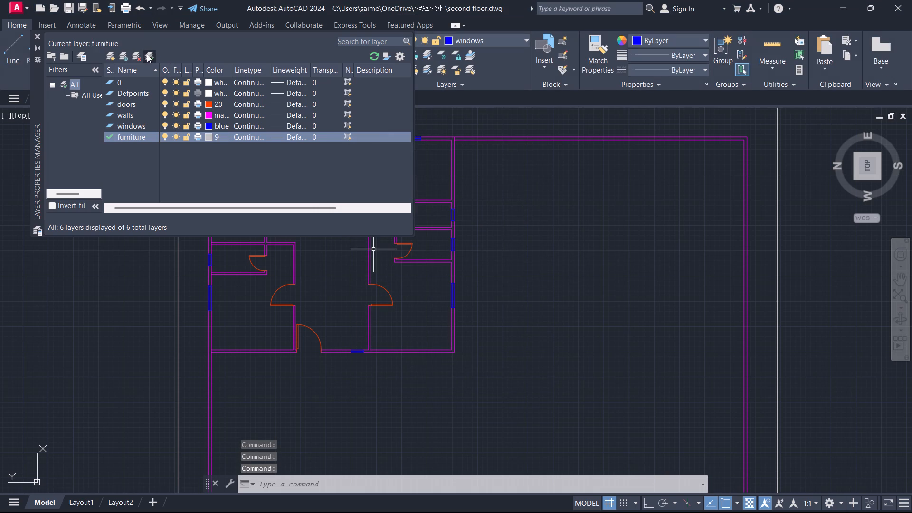
click(38, 36)
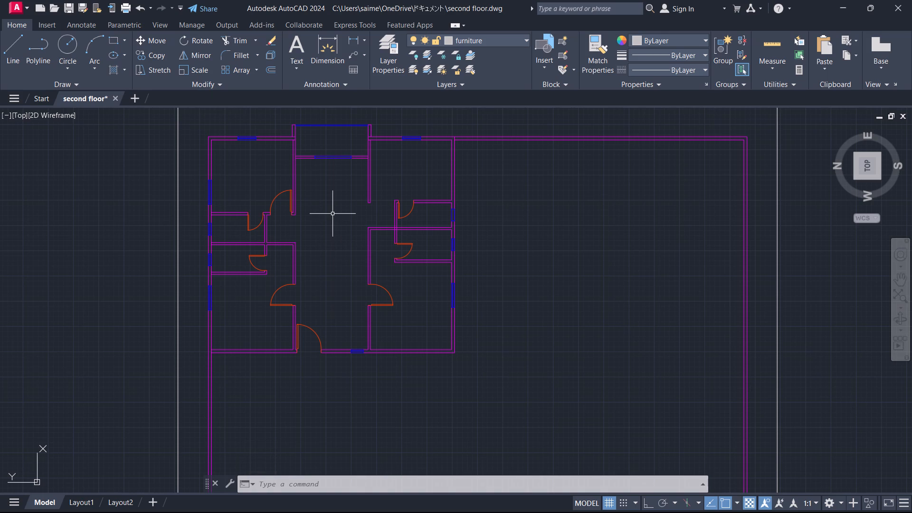
Insert the recent Toilet - top block in the open space north of the plan border.
key(i)
key(Return)
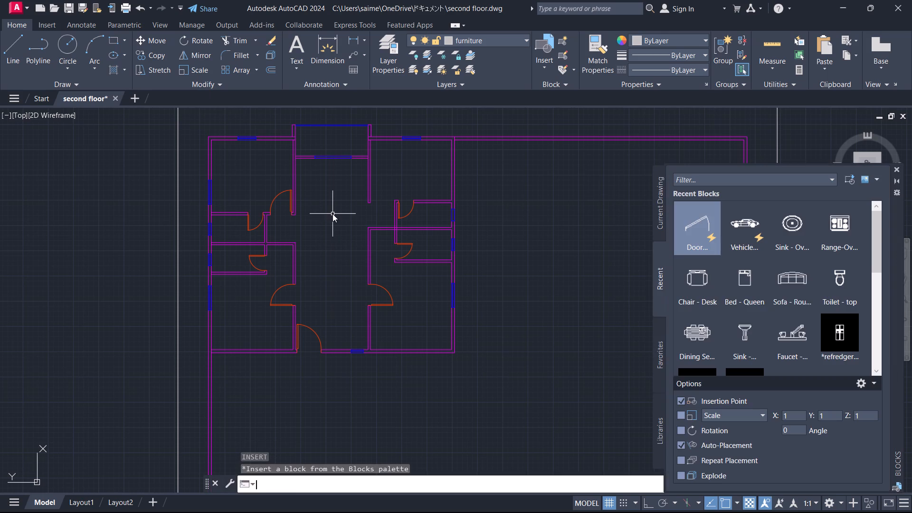
click(838, 280)
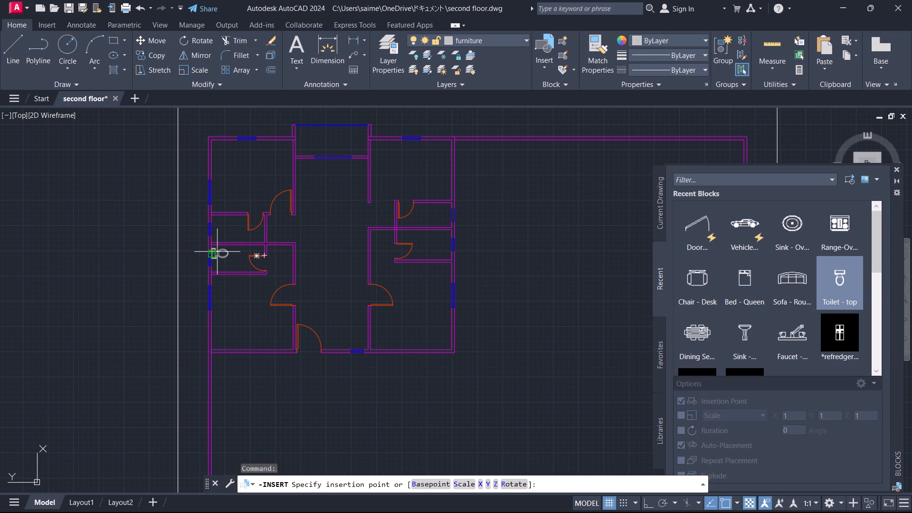
click(123, 253)
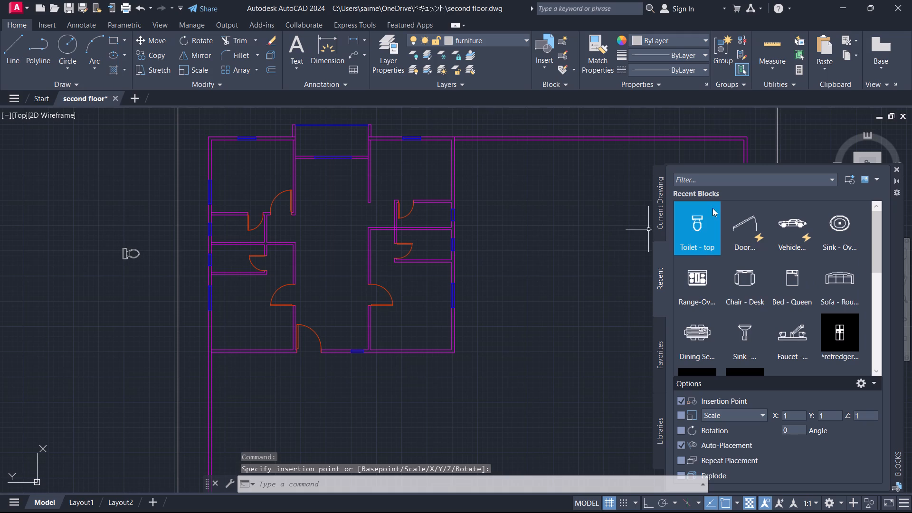
Insert the recent Range-Oven block inside the southeast room of the plan.
click(700, 276)
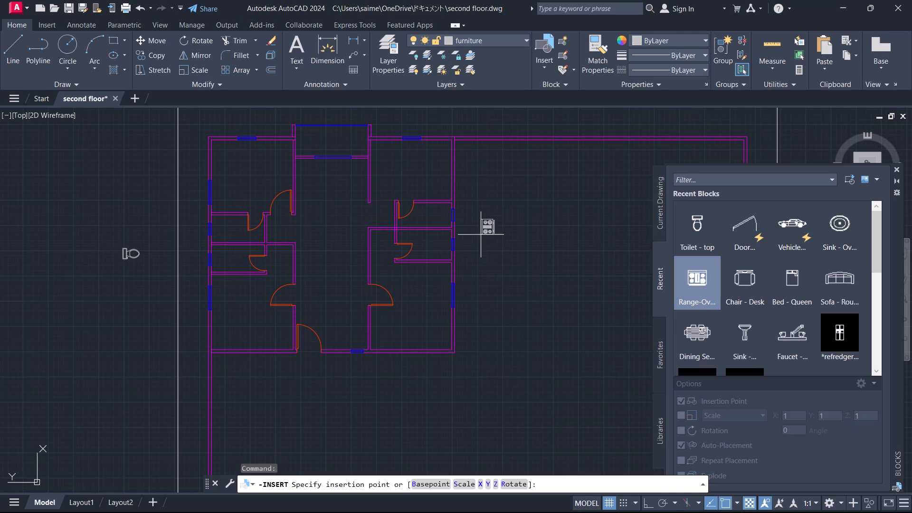
click(403, 179)
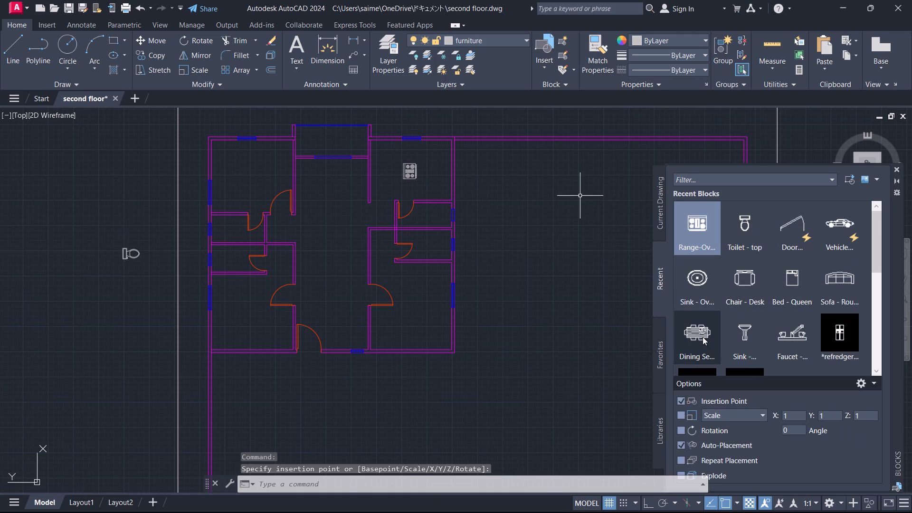
Insert the recent dining set and rounded sofa blocks in the open space south of the house.
click(693, 329)
click(510, 204)
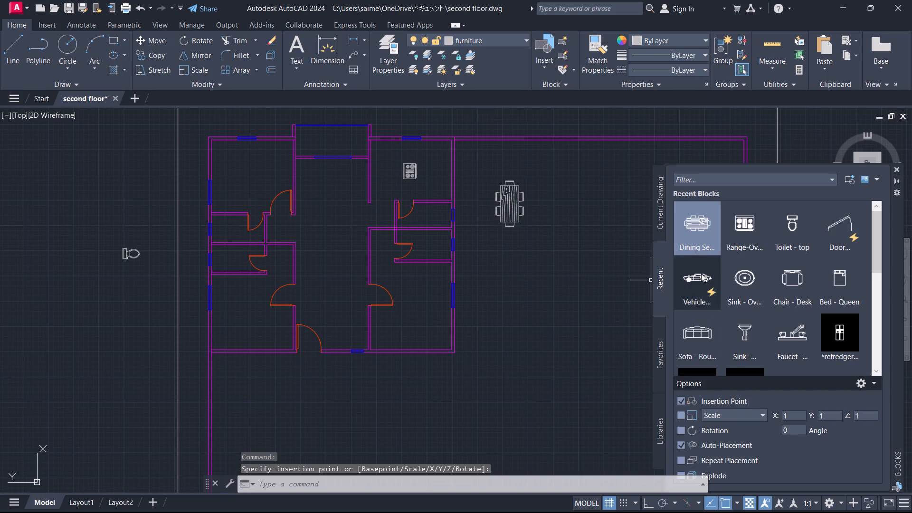
scroll(767, 303, down, 1)
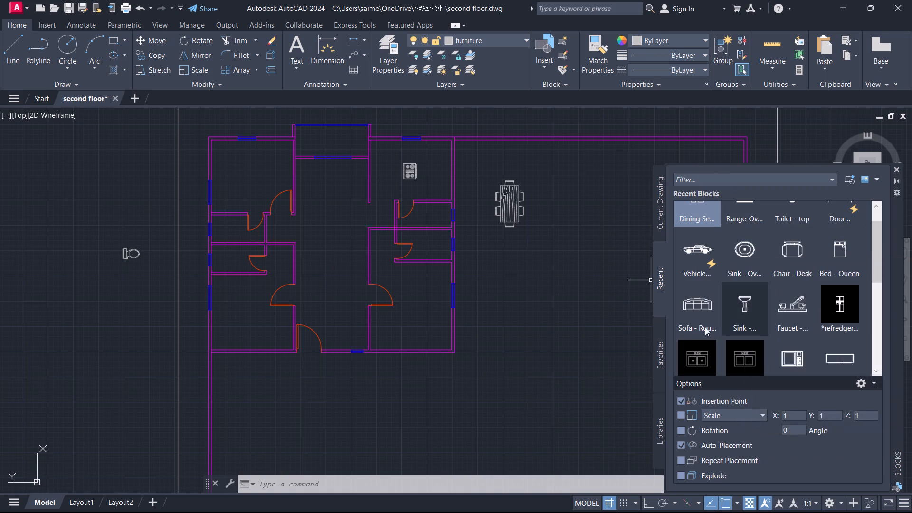
click(701, 309)
click(564, 278)
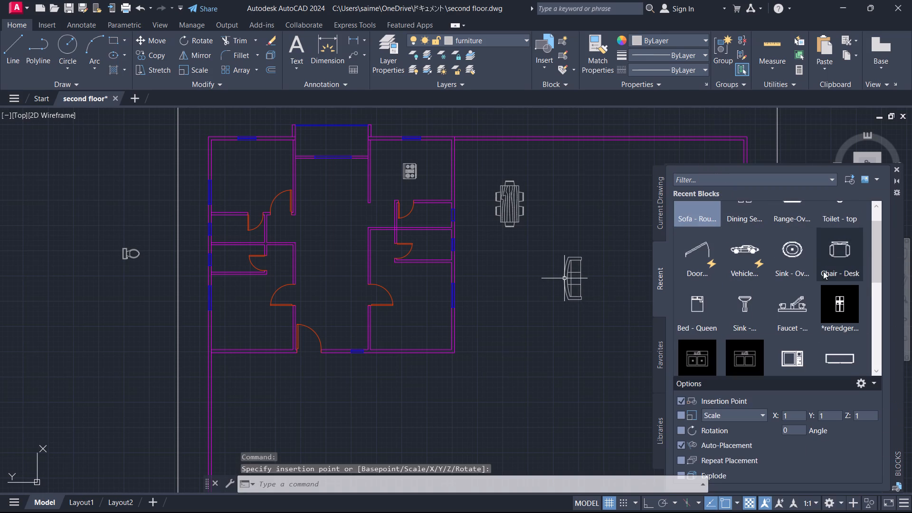
Insert the recent Chair - Desk and Sink - Oval blocks in the open space near the sofa, and finish inserting blocks.
click(838, 249)
click(587, 243)
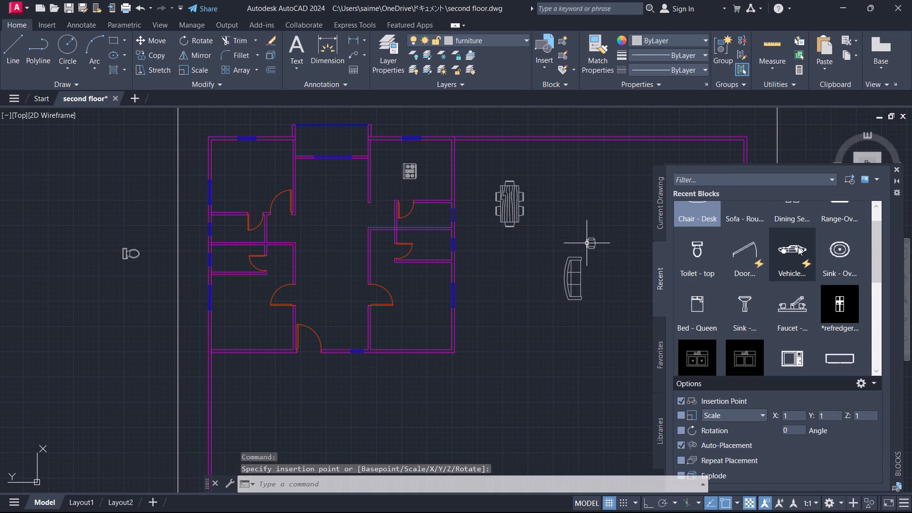
click(840, 256)
click(578, 220)
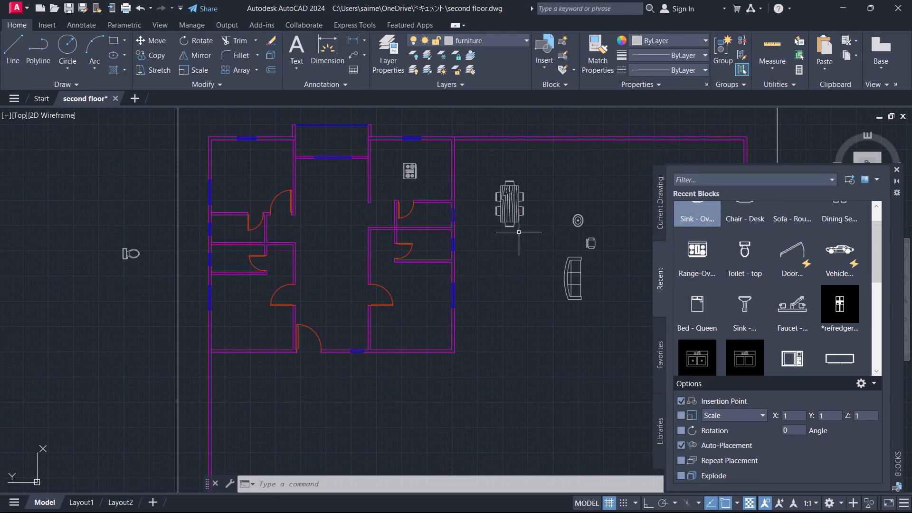
click(895, 168)
Draw the L-shaped counter edge in the southeast room with Ortho on, running south from the north wall, turning west to the door wall.
scroll(419, 177, up, 3)
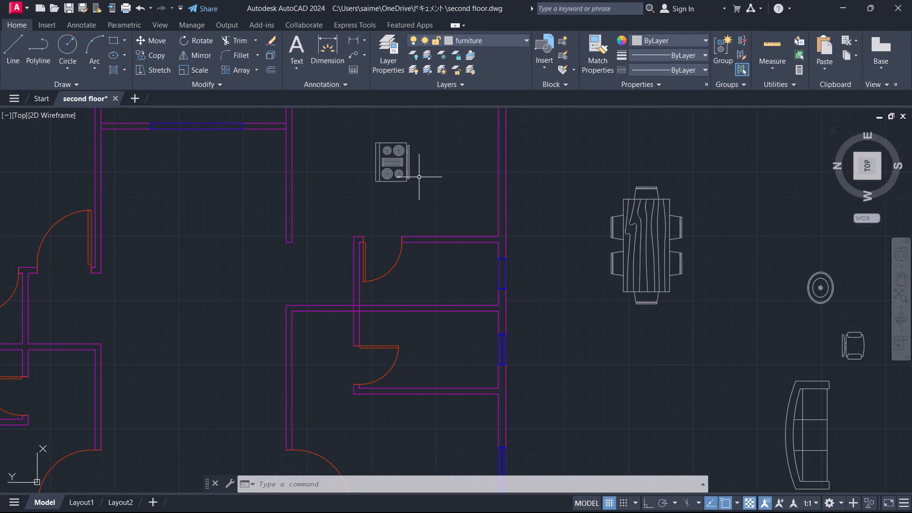
scroll(437, 205, down, 1)
middle_drag(443, 192, 409, 348)
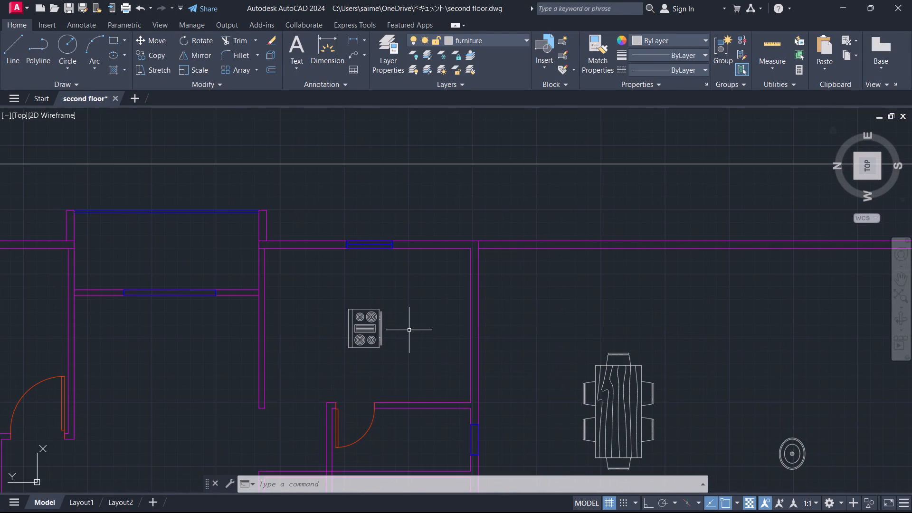
key(l)
key(Return)
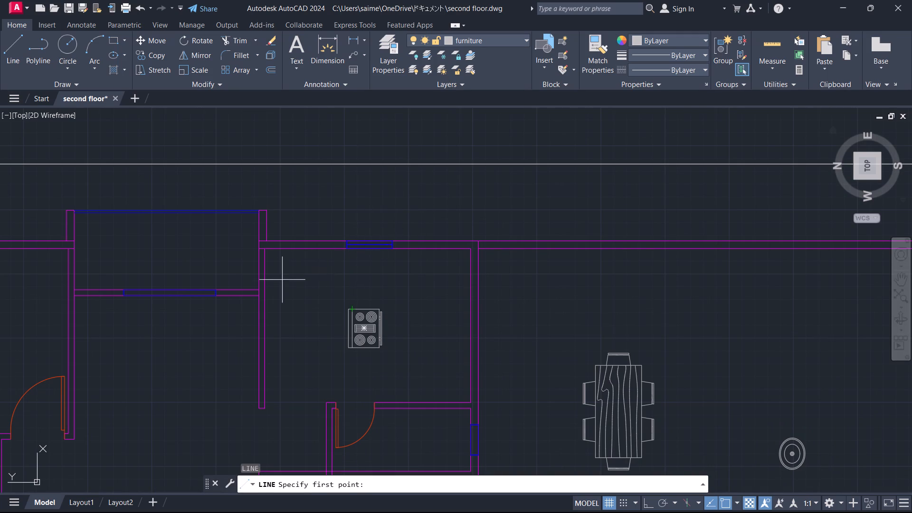
click(265, 288)
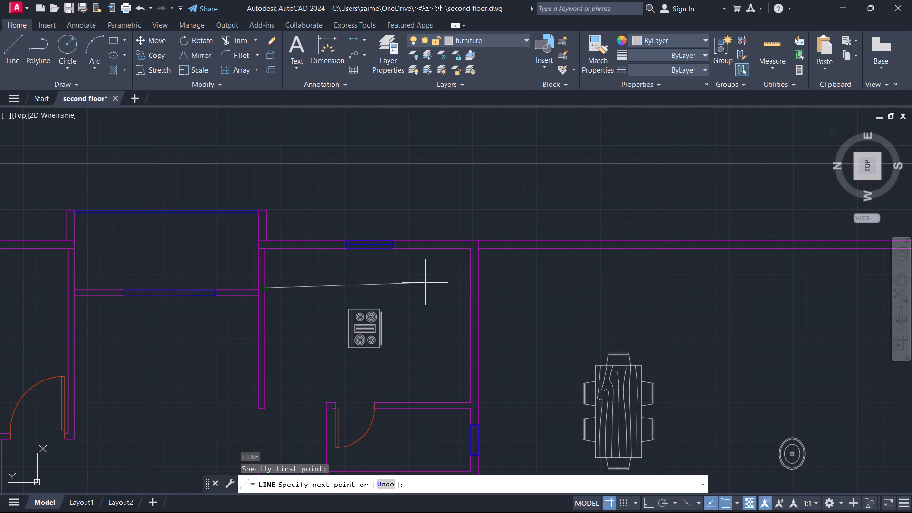
key(F8)
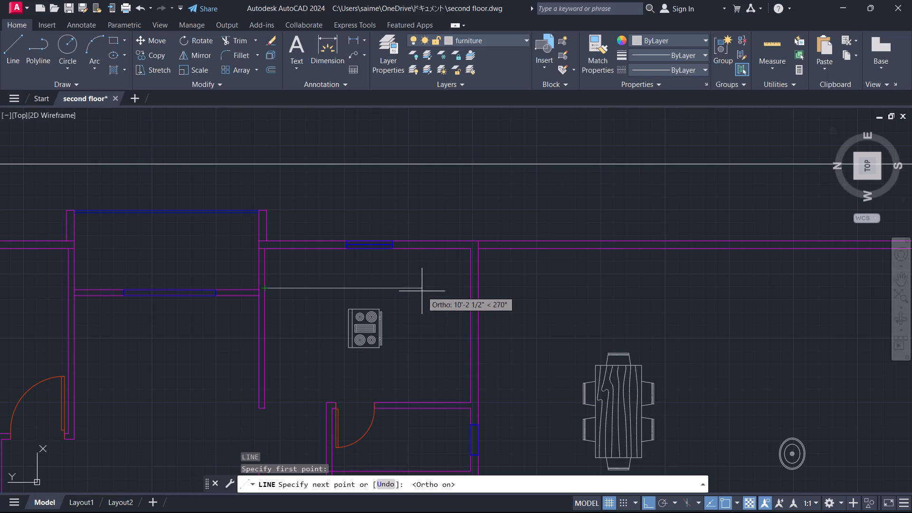
click(418, 289)
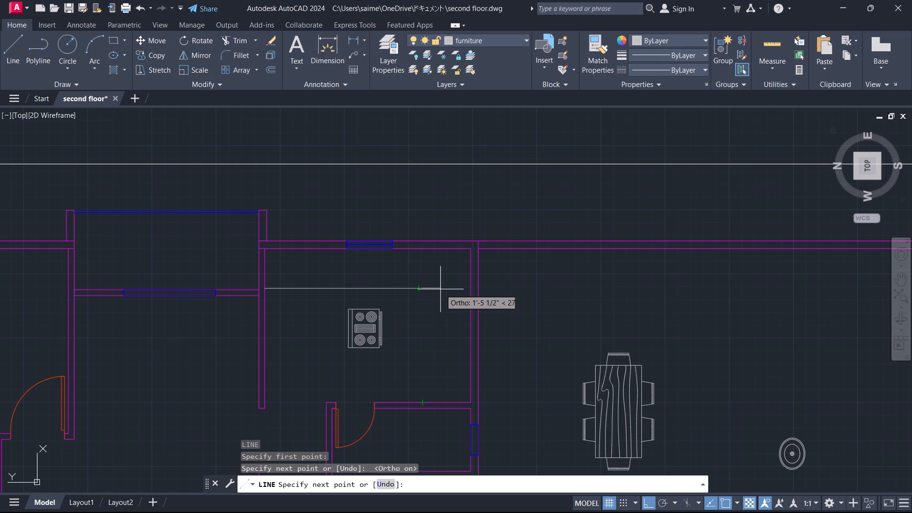
click(440, 289)
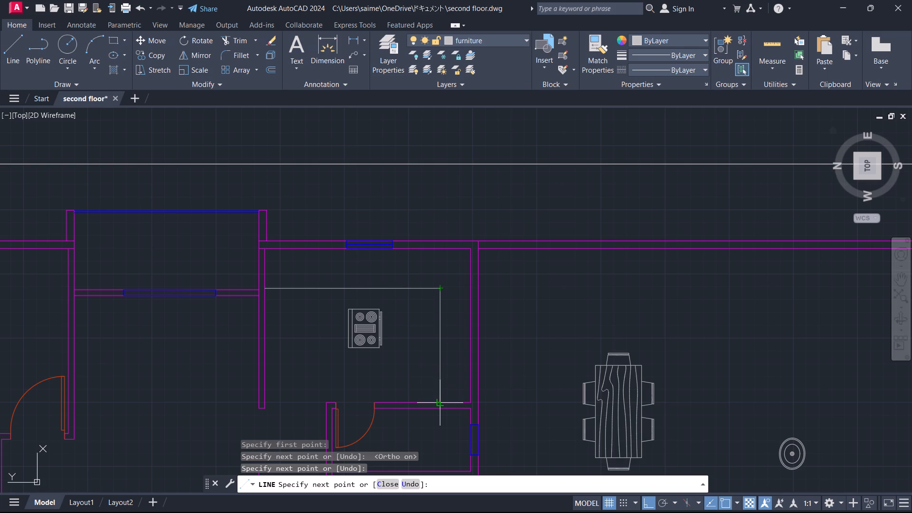
click(442, 402)
key(Escape)
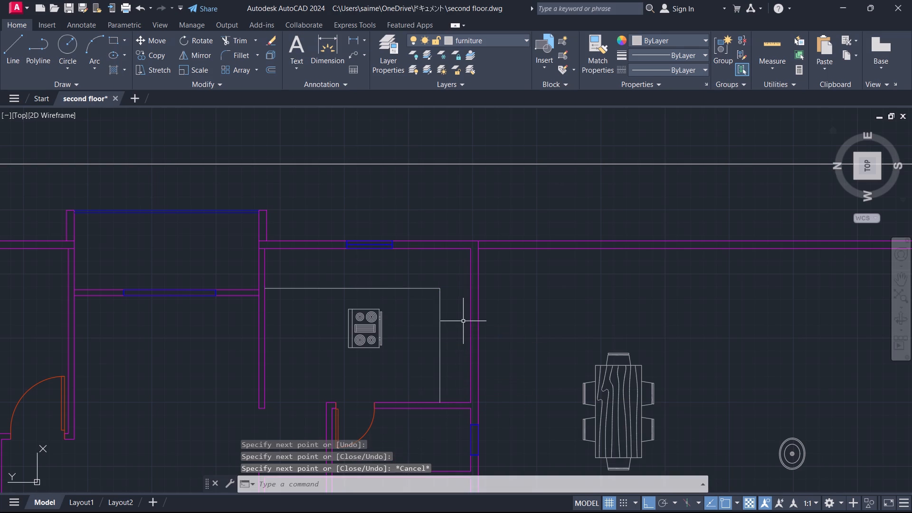
Rotate the range block 90° about the midpoint of its handle so the handle faces the east wall.
scroll(373, 315, up, 3)
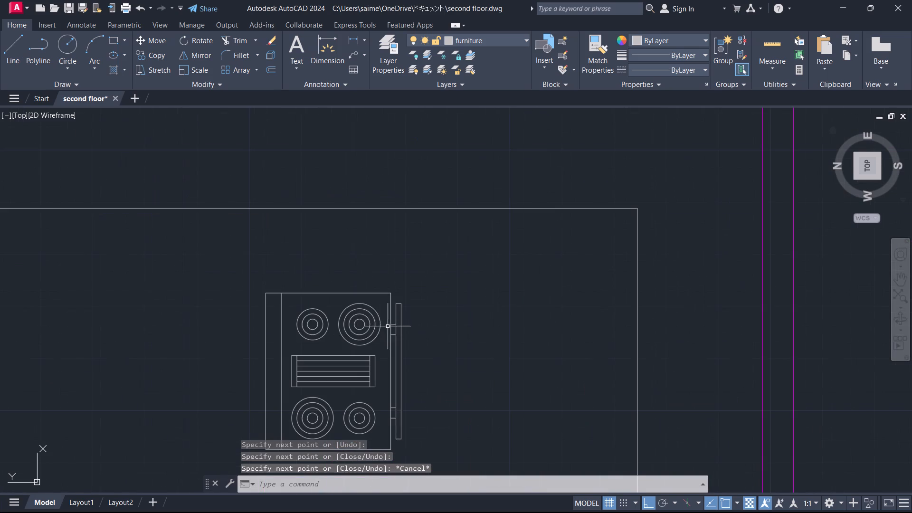
click(398, 334)
key(r)
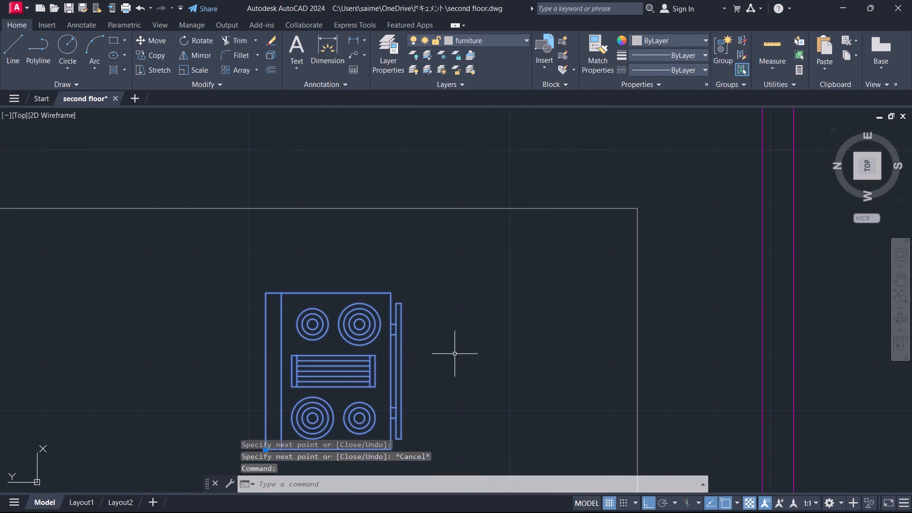
key(o)
key(Return)
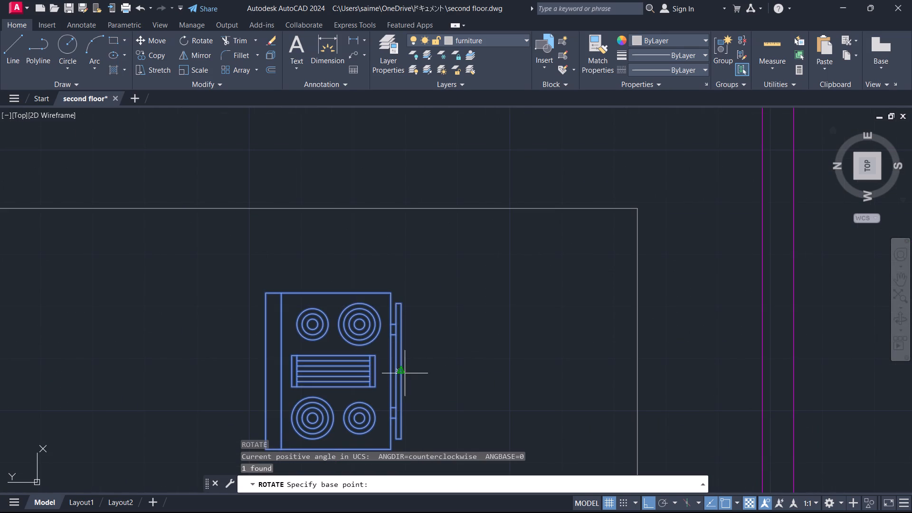
click(403, 371)
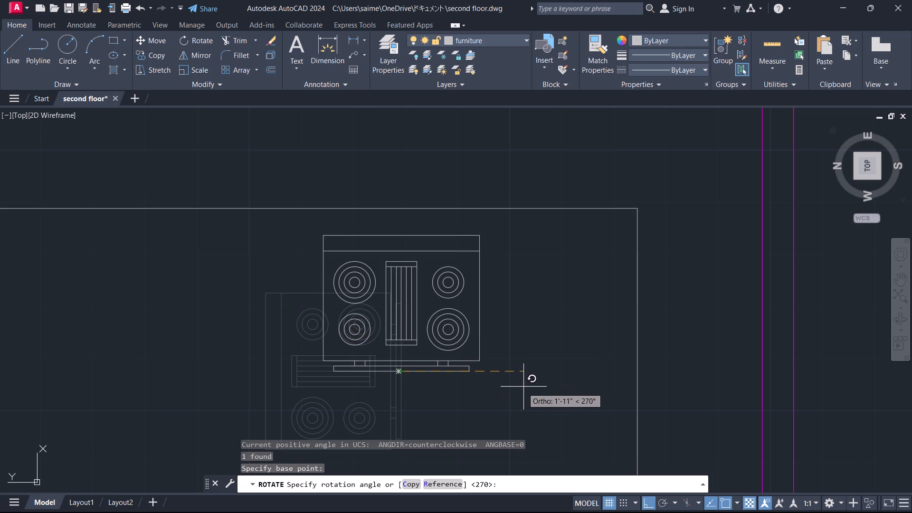
click(207, 387)
Move the range about 5 ft east onto the counter beside the east wall window.
click(399, 371)
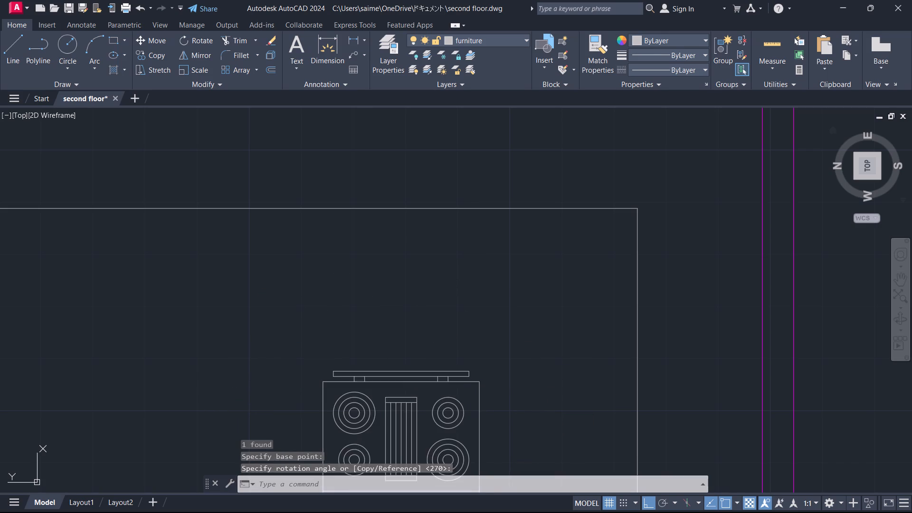
key(m)
key(Return)
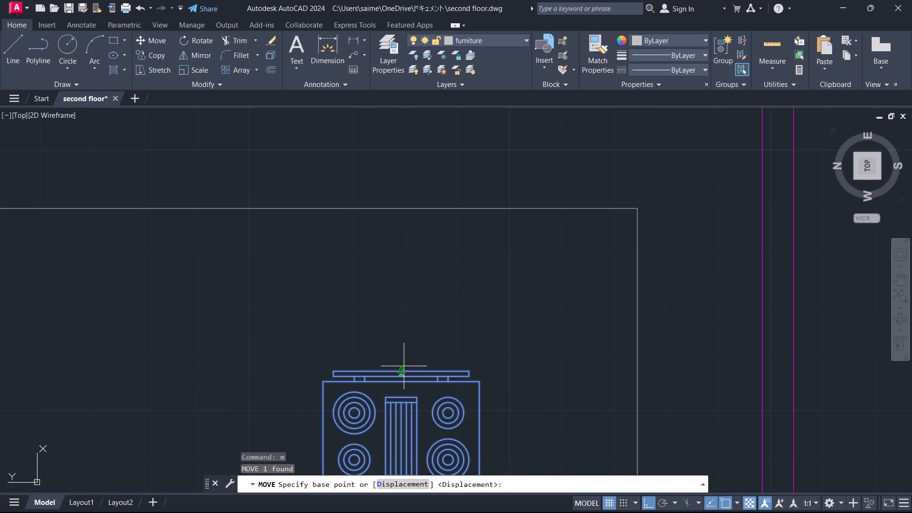
click(402, 372)
scroll(413, 236, down, 3)
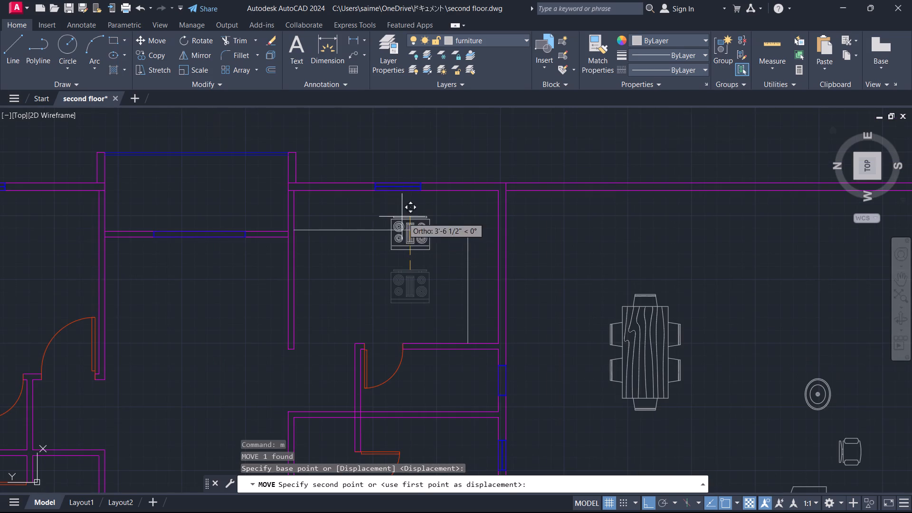
scroll(416, 200, up, 3)
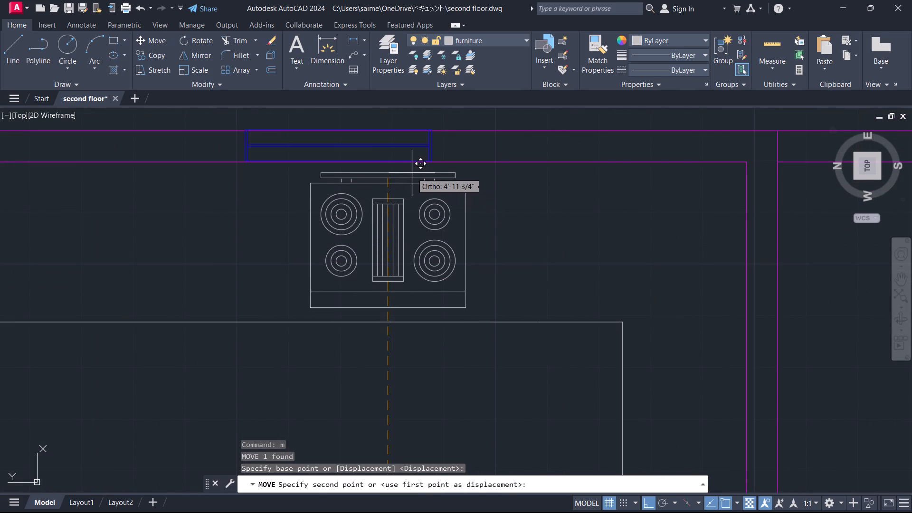
click(412, 173)
Move the range slightly north along the counter so it is centred on the east wall window.
click(310, 215)
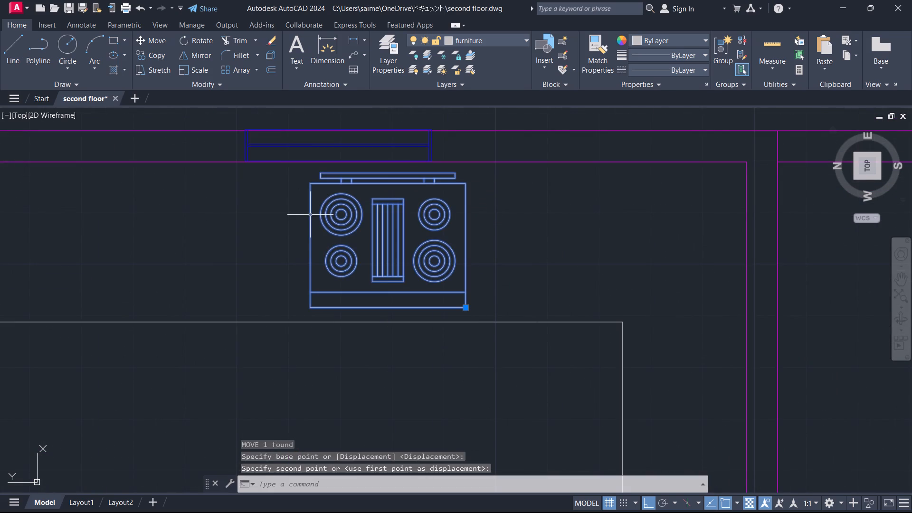
key(m)
key(Return)
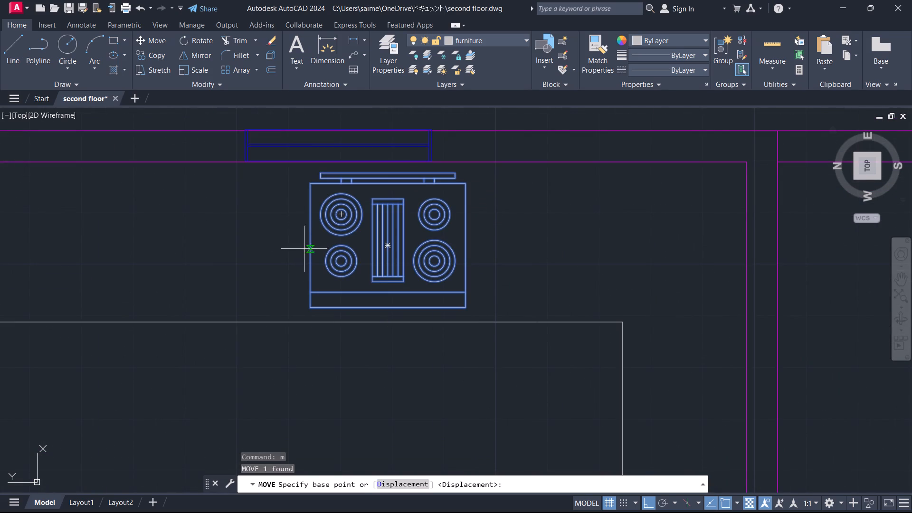
drag(309, 251, 304, 252)
click(261, 253)
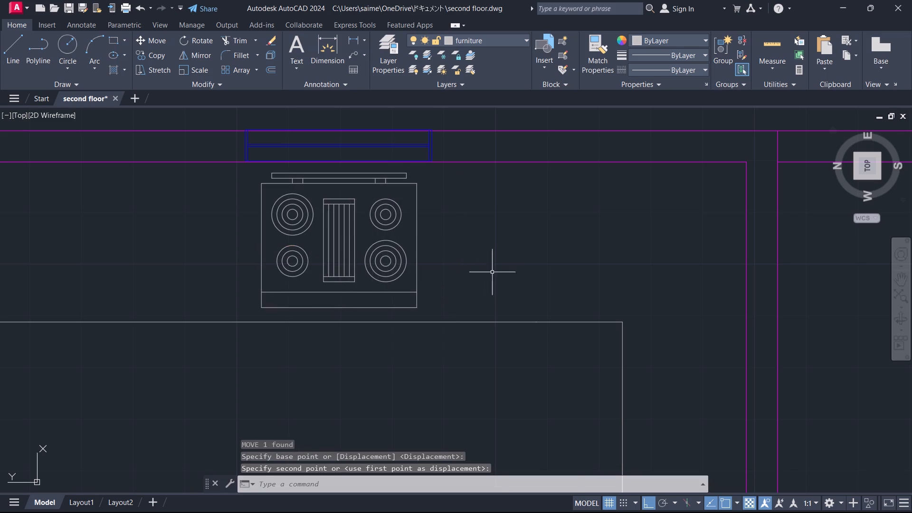
Draw a divider line across the counter near its north end, from the east wall's inner face to the counter edge.
scroll(502, 267, down, 3)
scroll(418, 261, up, 2)
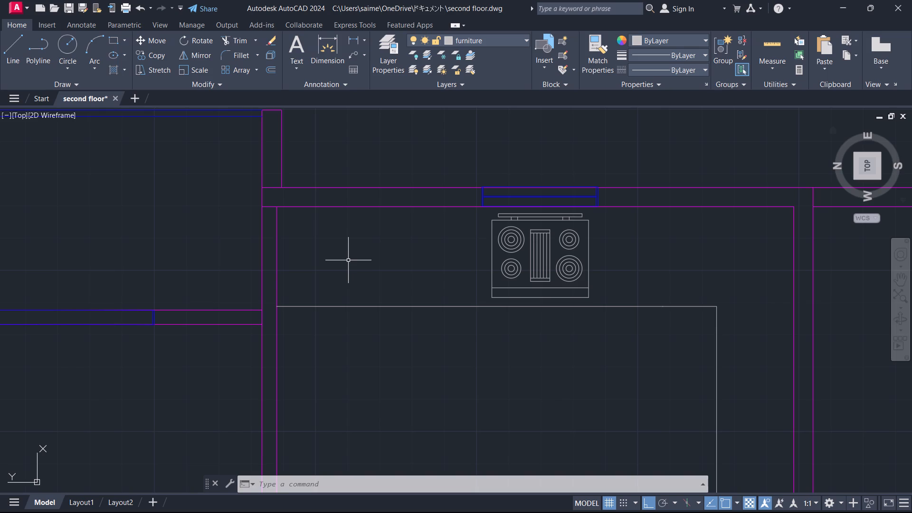
key(l)
key(Return)
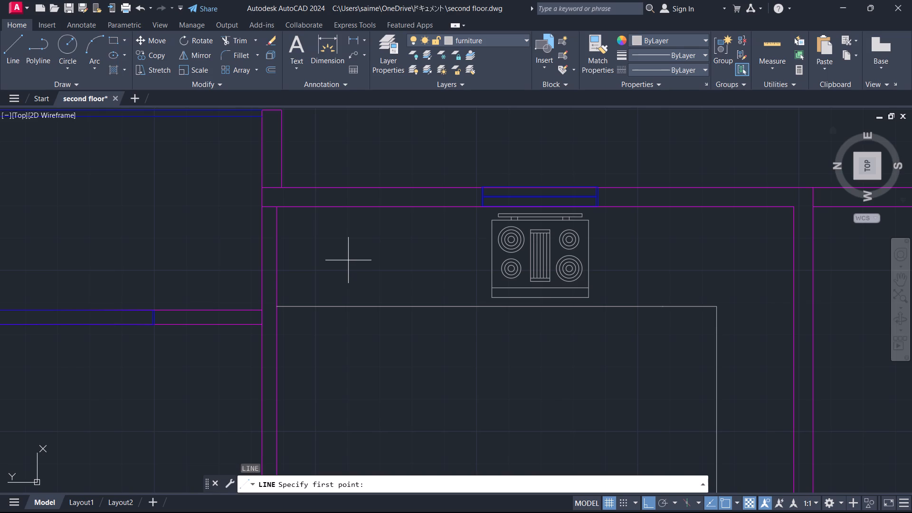
click(374, 209)
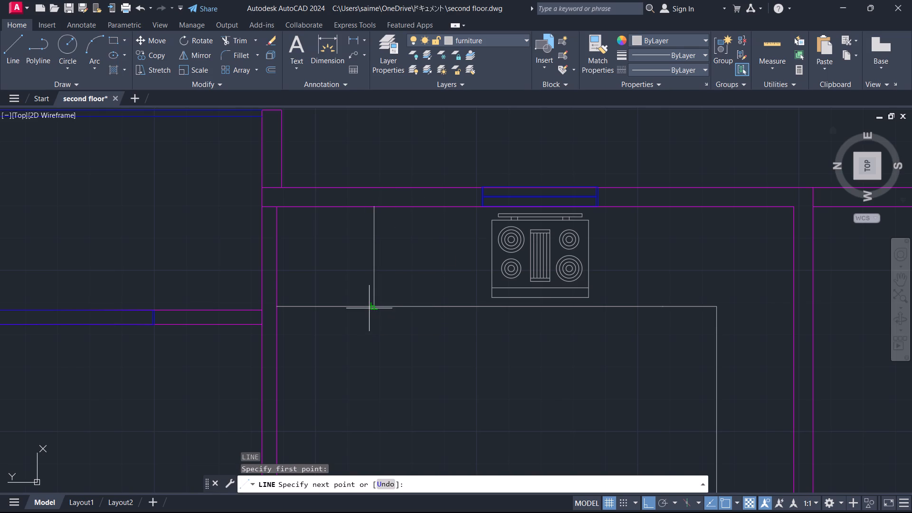
click(369, 308)
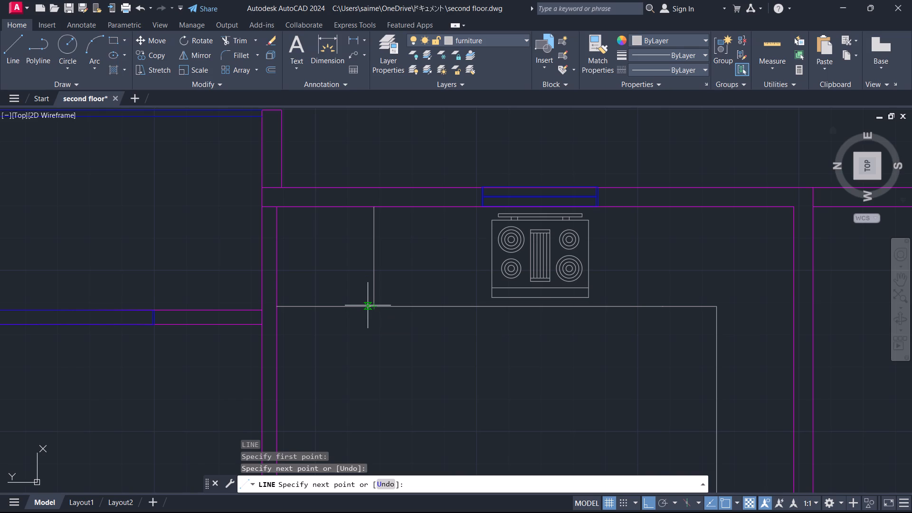
key(Escape)
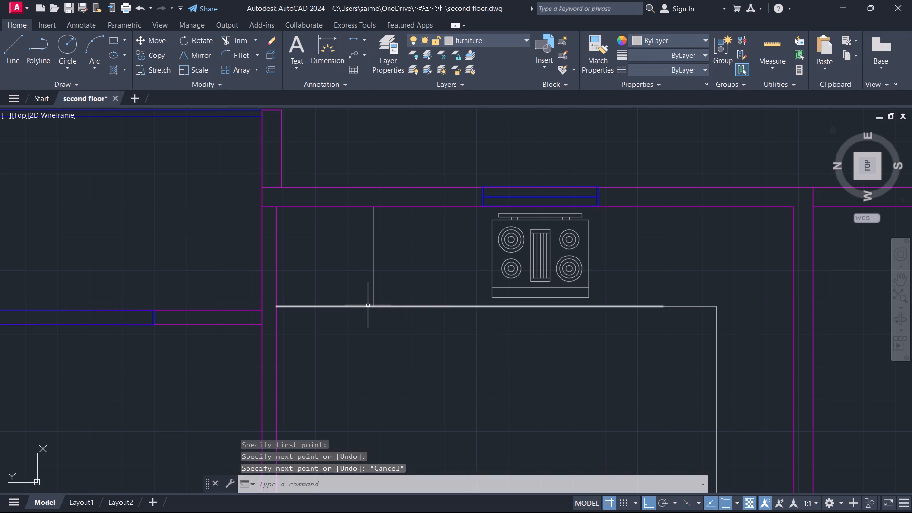
Open the block library and look through the recent blocks for further kitchen or bathroom fixtures.
scroll(448, 267, down, 1)
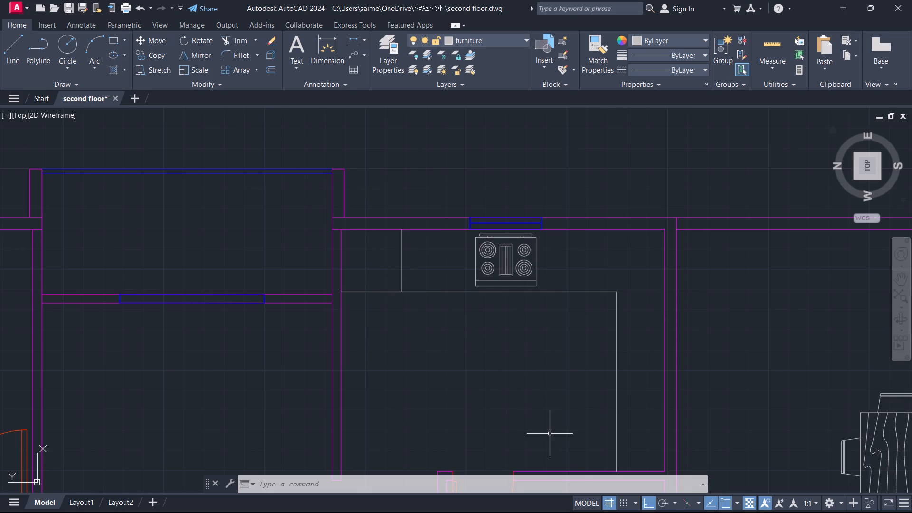
scroll(552, 431, down, 1)
middle_drag(540, 420, 561, 230)
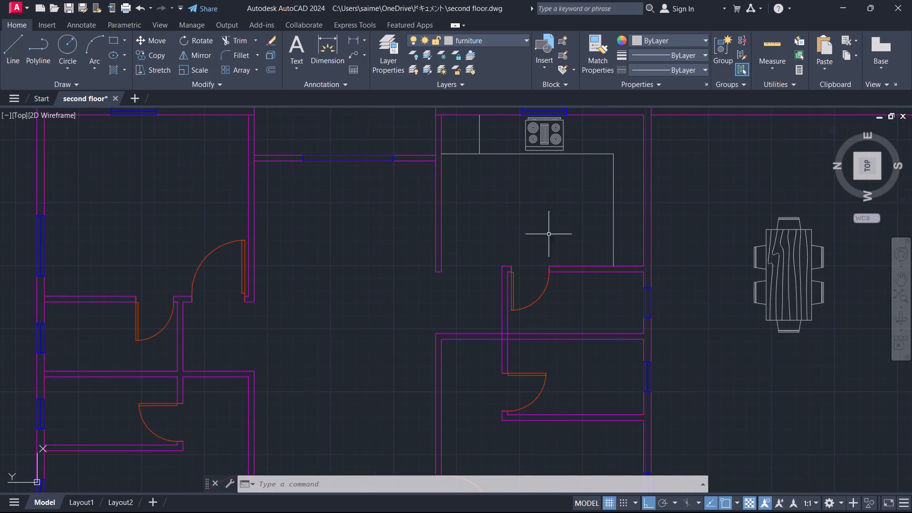
scroll(505, 238, down, 1)
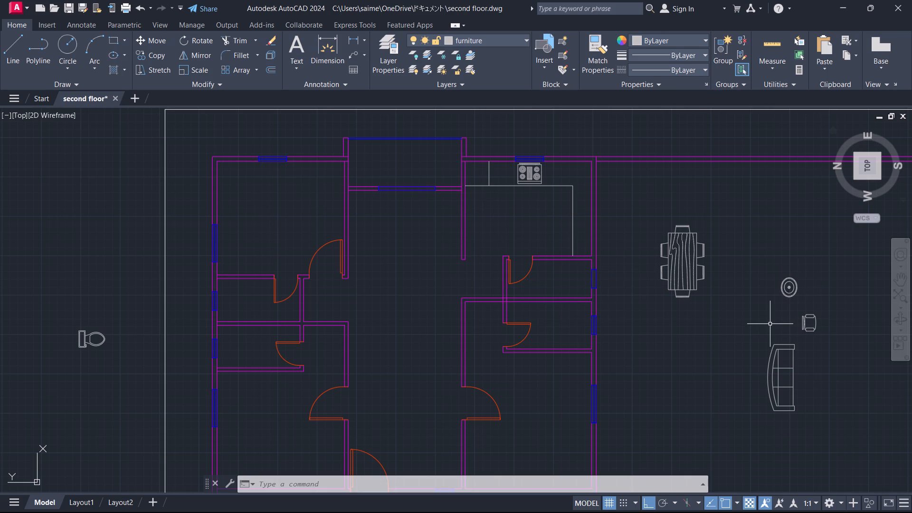
key(i)
key(i)
key(BackSpace)
key(Return)
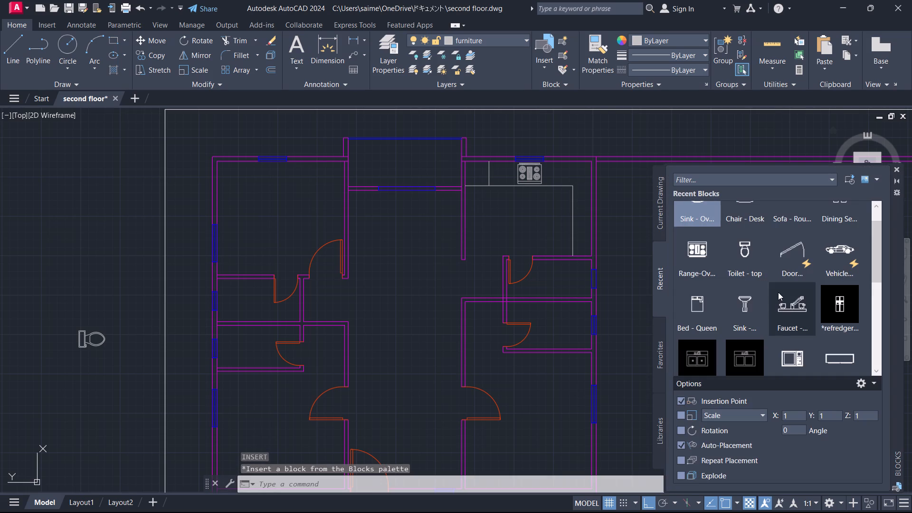
scroll(774, 294, down, 7)
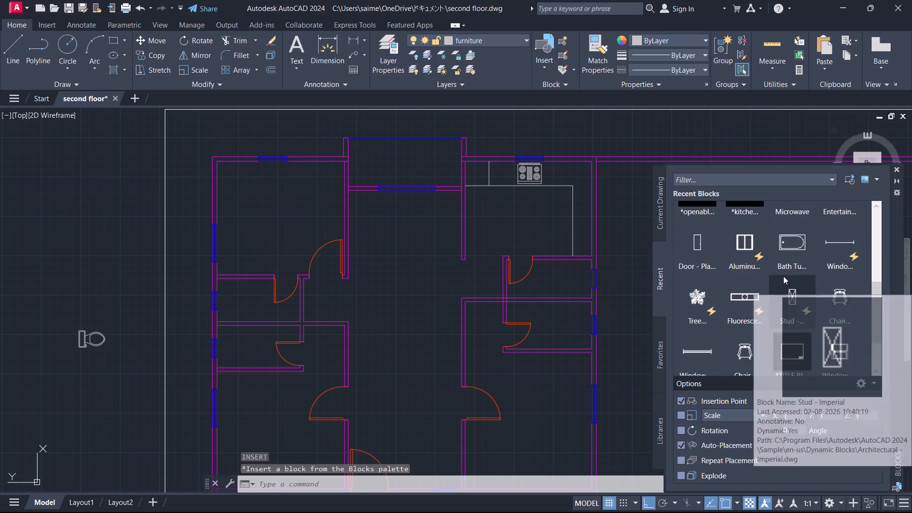
scroll(783, 276, down, 6)
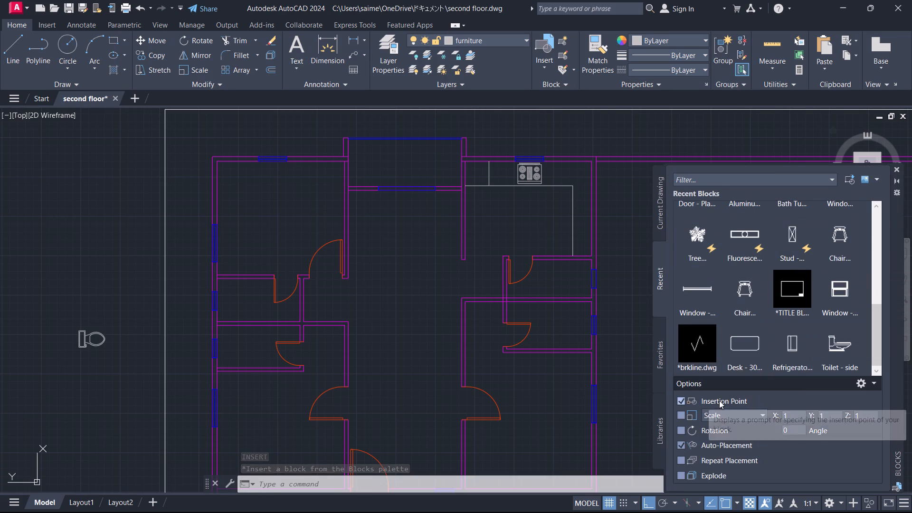
click(897, 166)
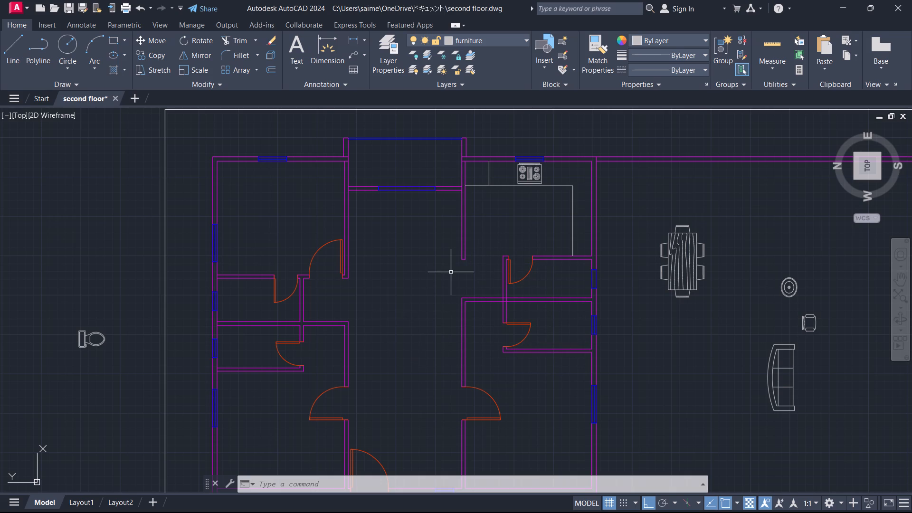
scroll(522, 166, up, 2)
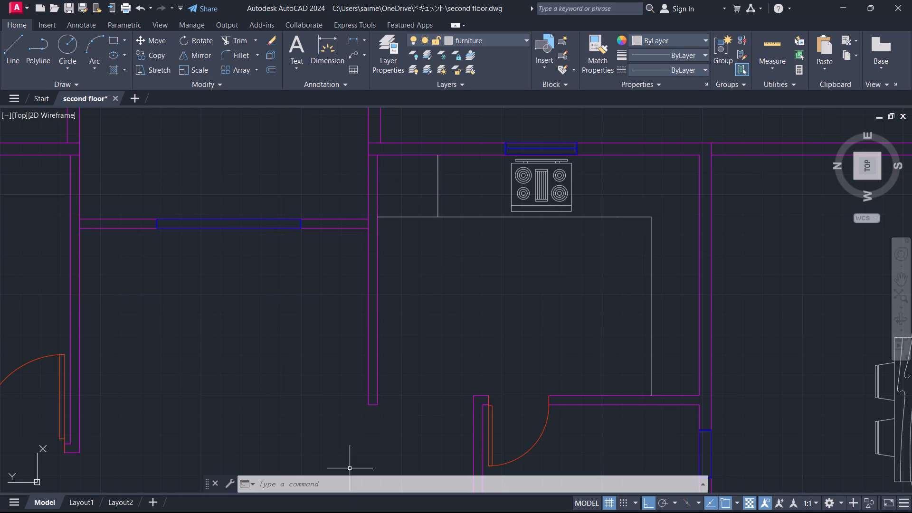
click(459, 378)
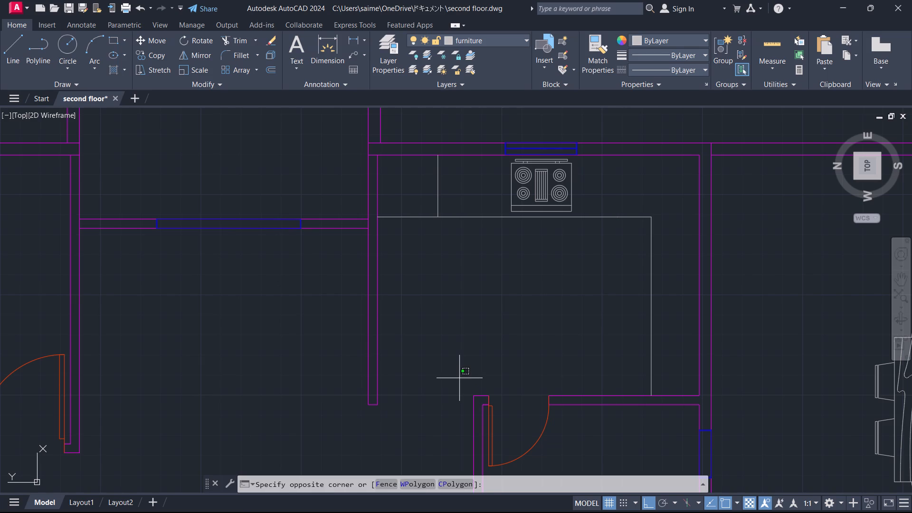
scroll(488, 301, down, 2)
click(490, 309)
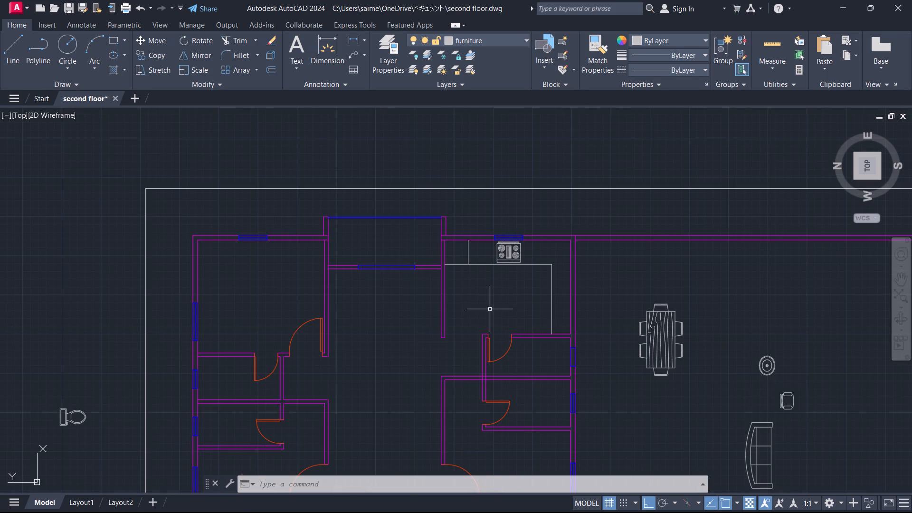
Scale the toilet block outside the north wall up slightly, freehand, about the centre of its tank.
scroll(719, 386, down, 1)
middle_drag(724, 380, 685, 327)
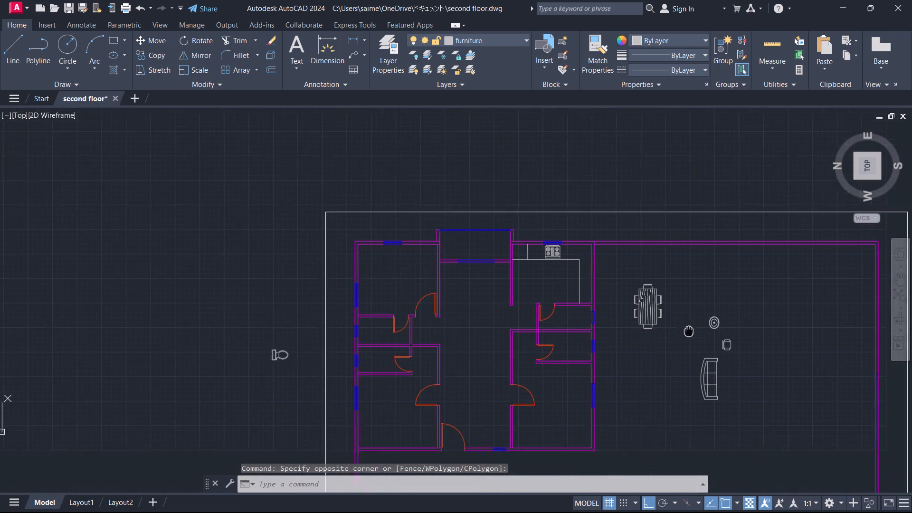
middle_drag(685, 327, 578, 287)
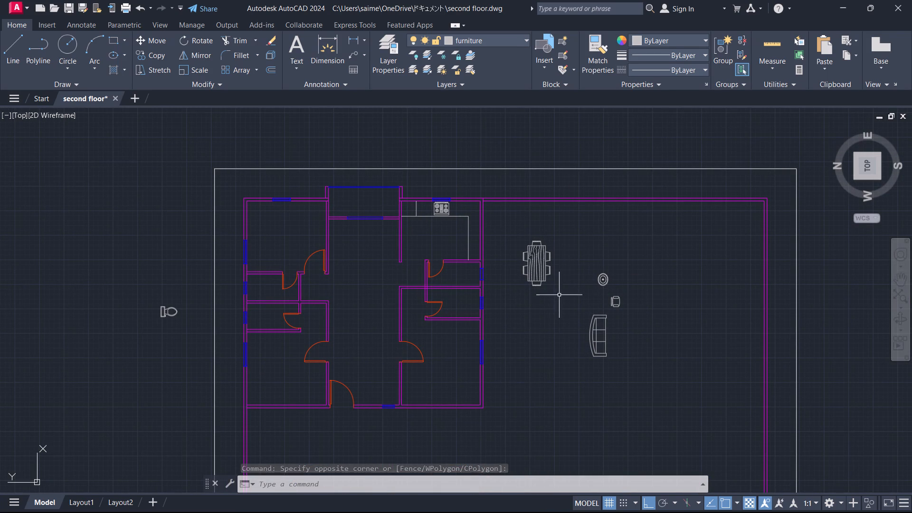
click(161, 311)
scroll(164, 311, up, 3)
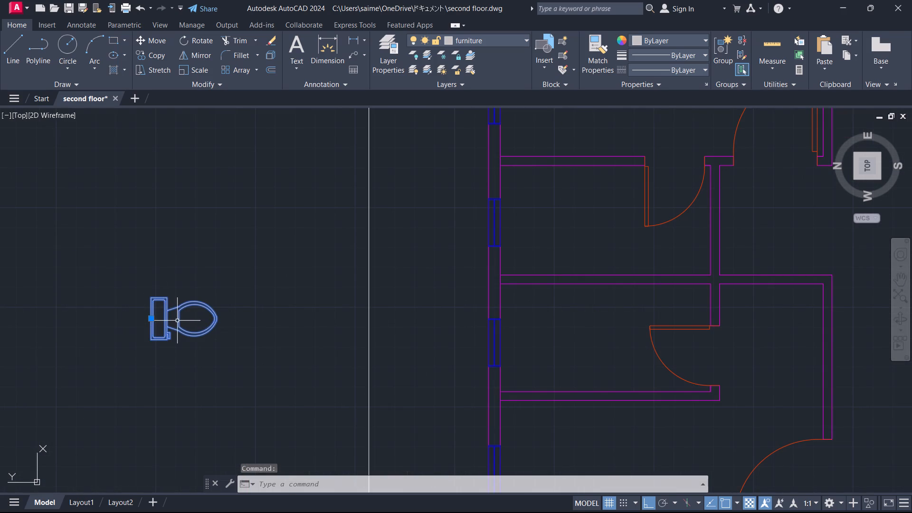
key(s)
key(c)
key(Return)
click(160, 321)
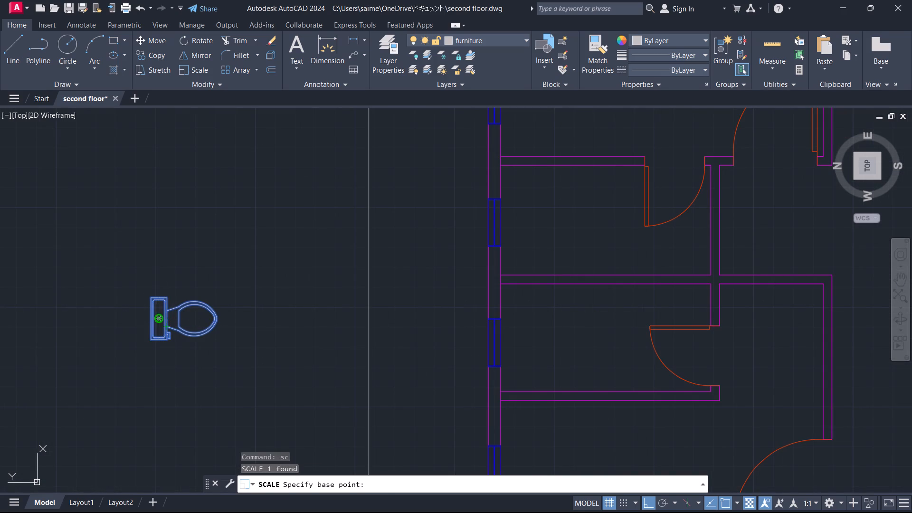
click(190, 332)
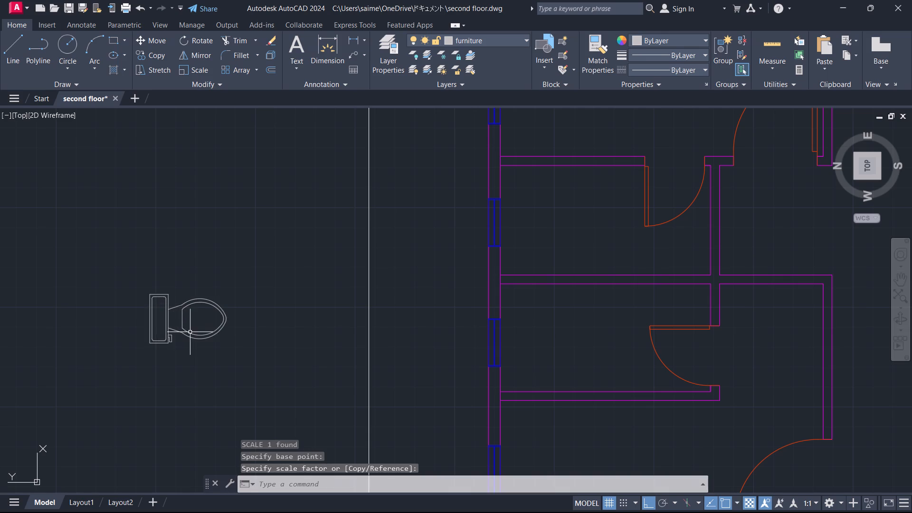
With Ortho off, scale the same toilet block down slightly, freehand, about the centre of its tank.
click(164, 320)
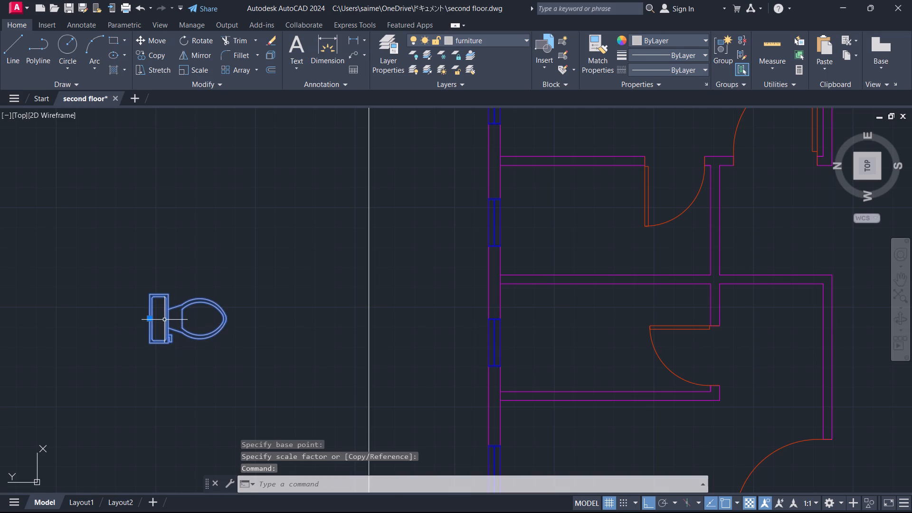
text(sc)
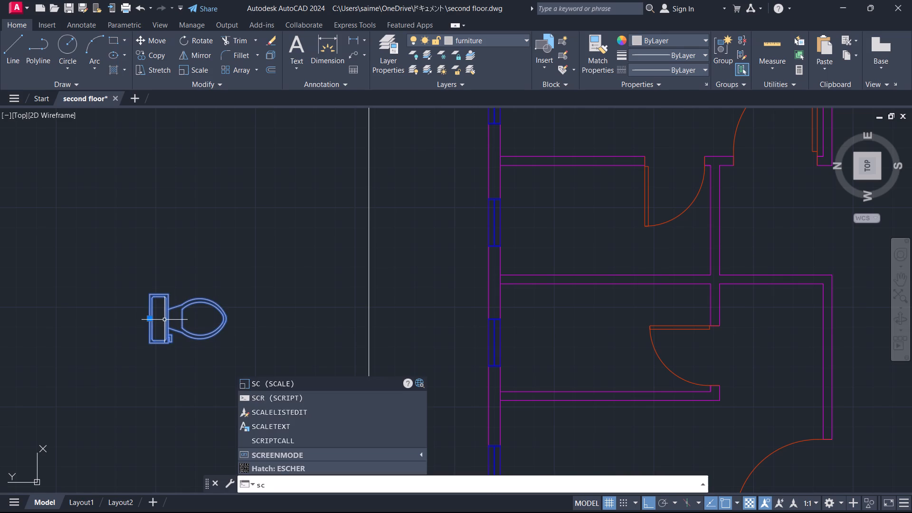
key(F8)
key(Return)
click(160, 323)
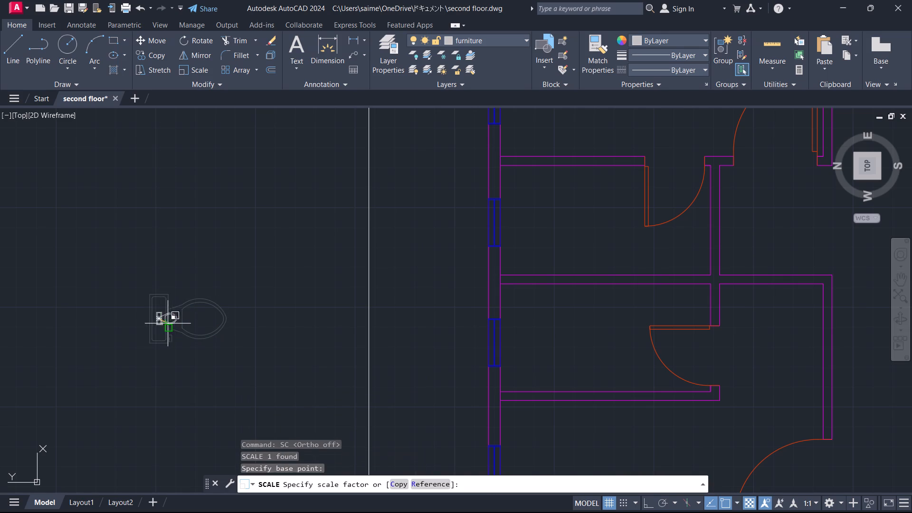
click(189, 330)
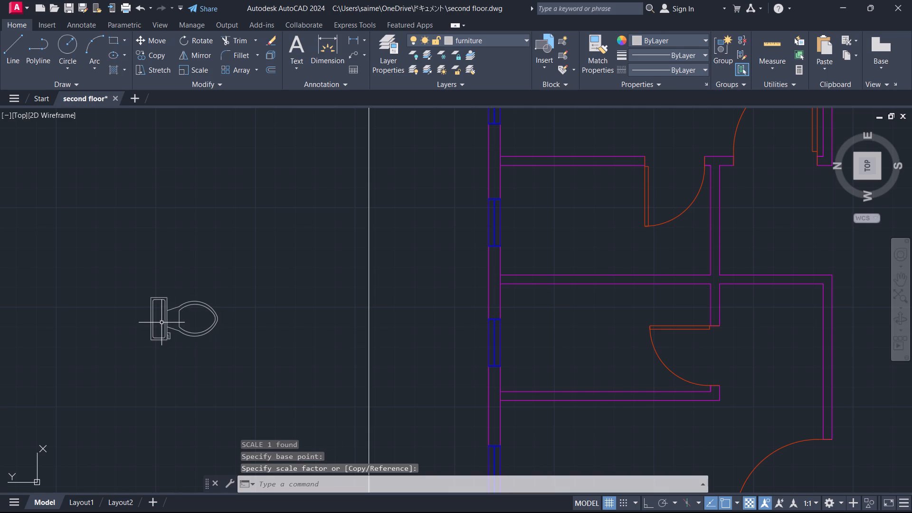
Copy the toilet by its tank's back edge into both north-side bathrooms beside their windows and into the bathroom near the south wall window.
click(166, 317)
text(co)
key(Return)
click(153, 322)
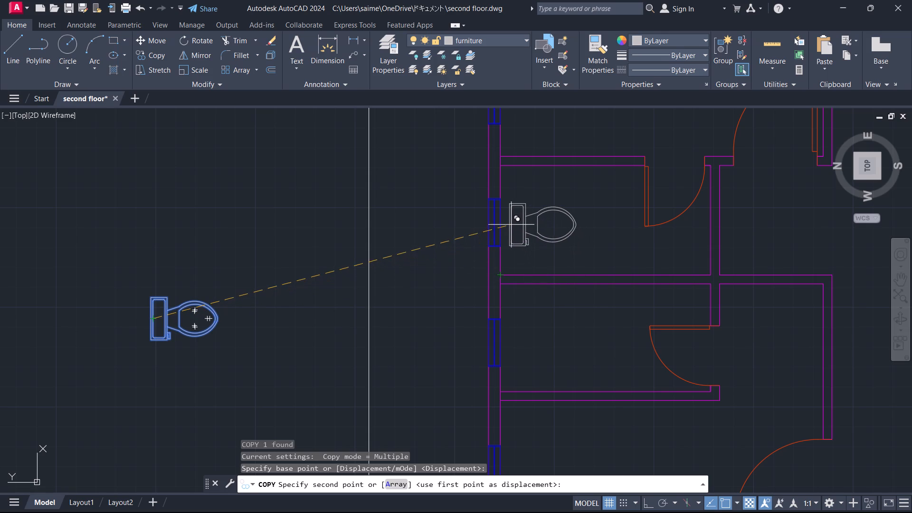
drag(507, 222, 512, 228)
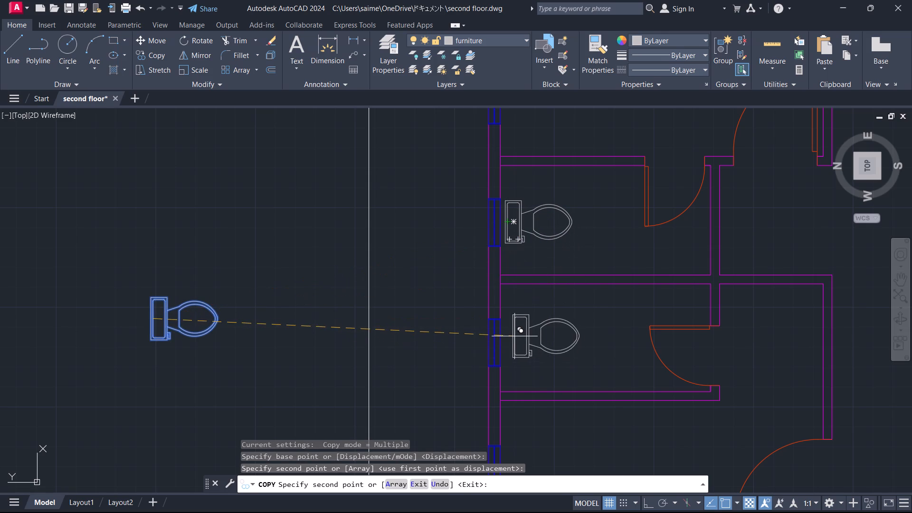
click(513, 340)
scroll(512, 320, down, 3)
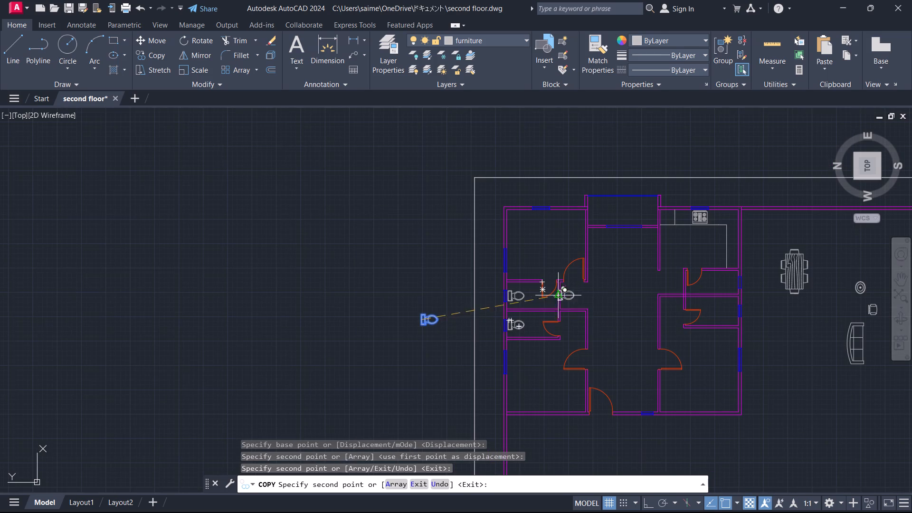
scroll(727, 317, up, 3)
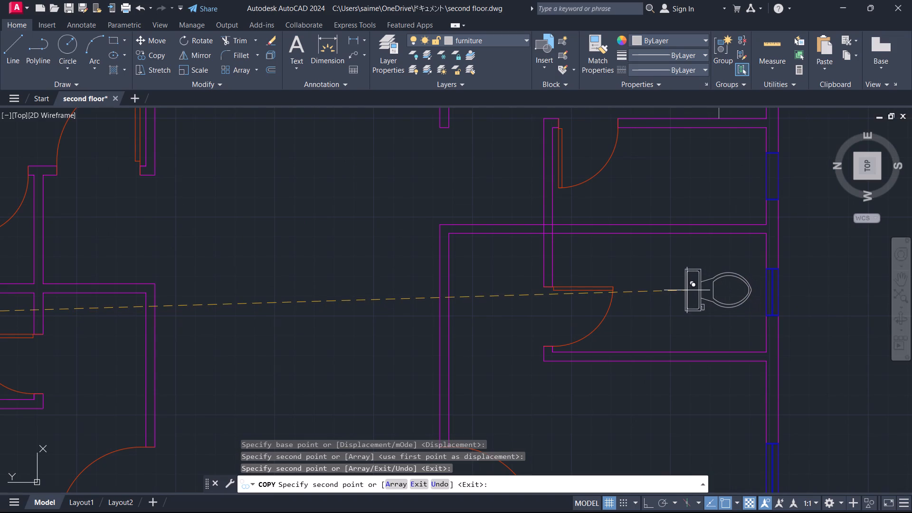
click(690, 290)
key(Escape)
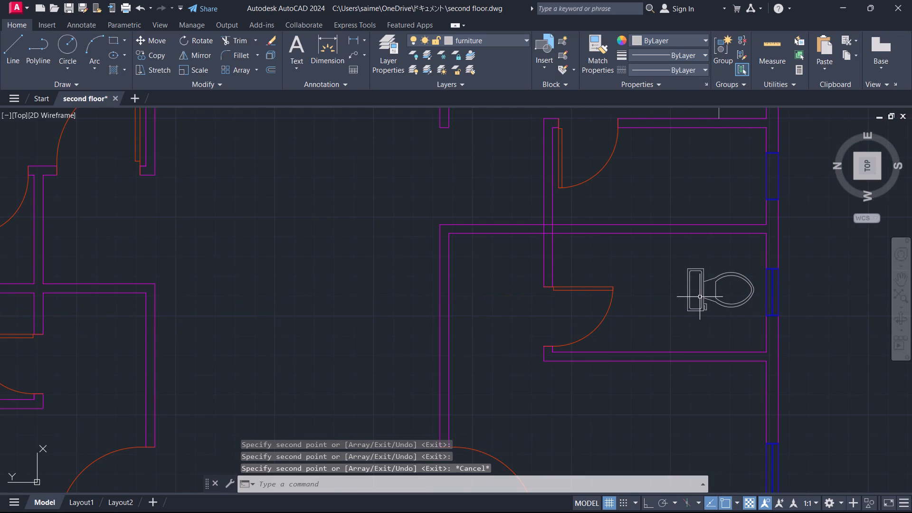
Rotate the south bathroom's toilet about 180° around its bowl so the tank faces the south wall.
click(700, 297)
click(726, 278)
click(721, 282)
click(666, 298)
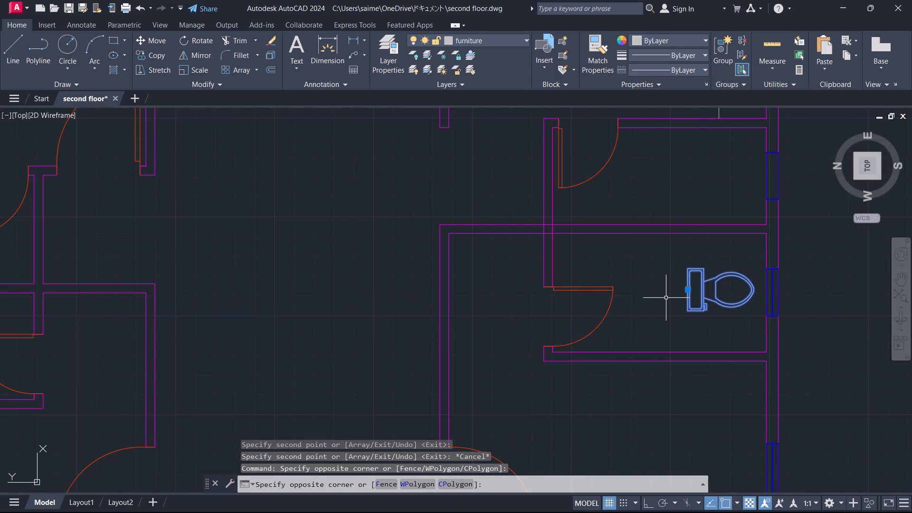
key(r)
key(o)
key(Return)
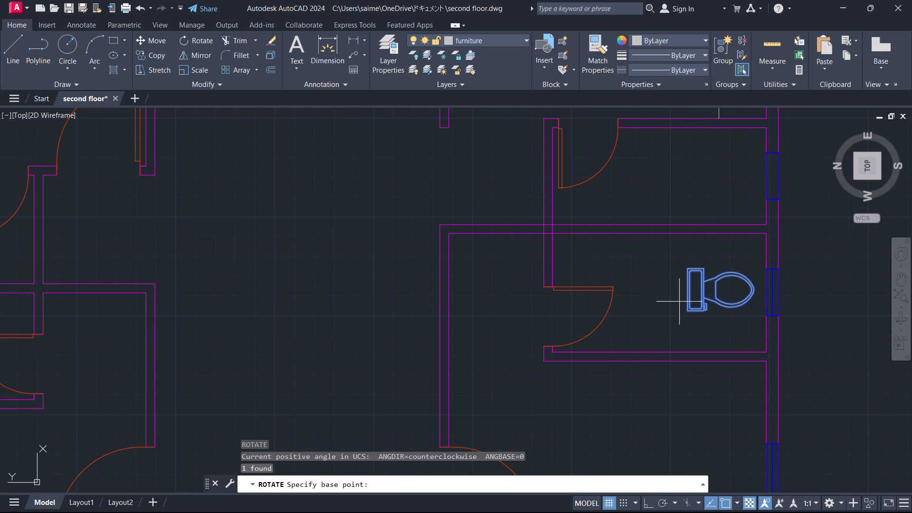
click(731, 288)
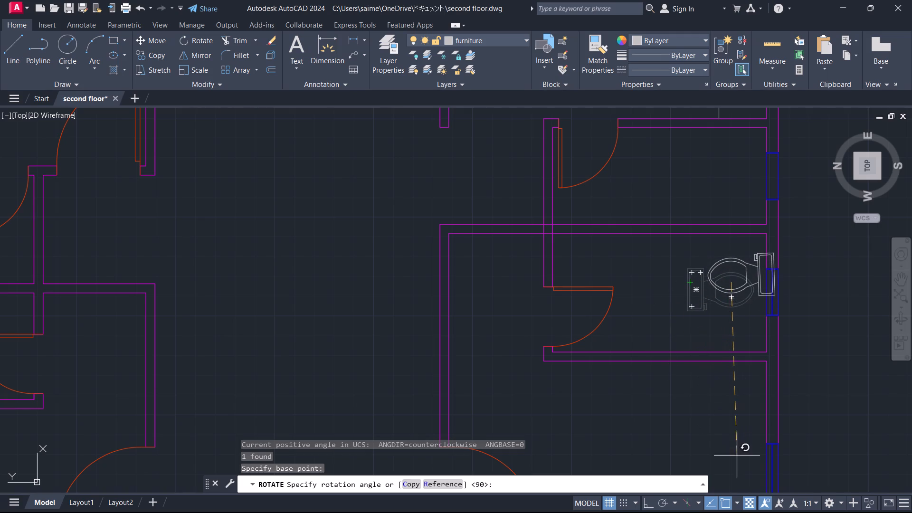
click(730, 476)
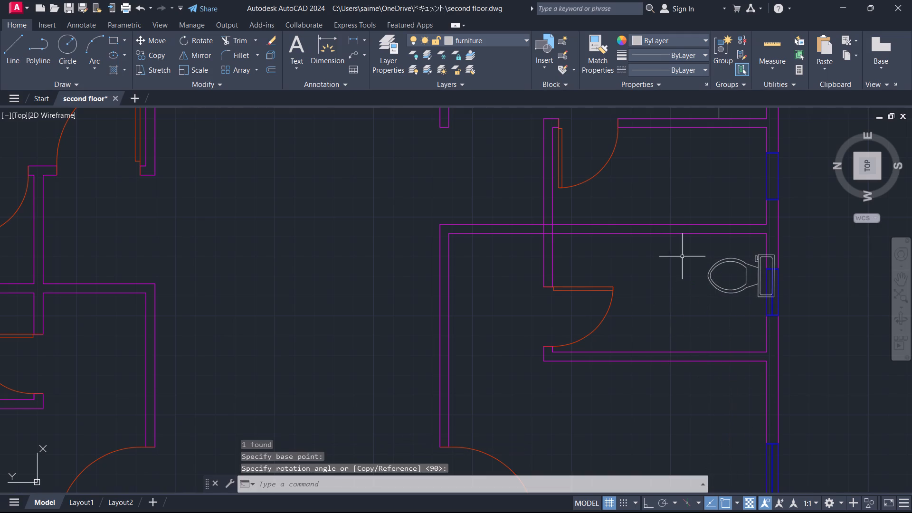
Move the south bathroom's toilet off the wall into the room, roughly centred on the south wall window.
click(713, 270)
key(m)
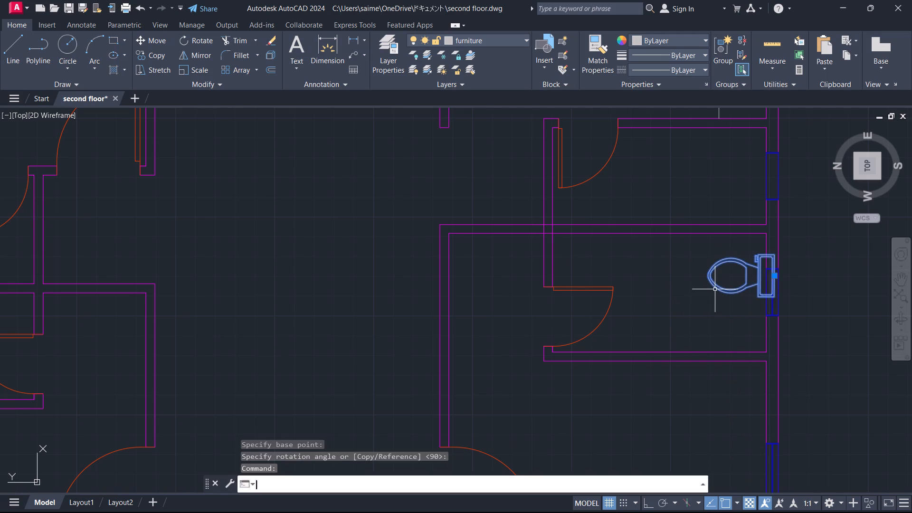
key(Return)
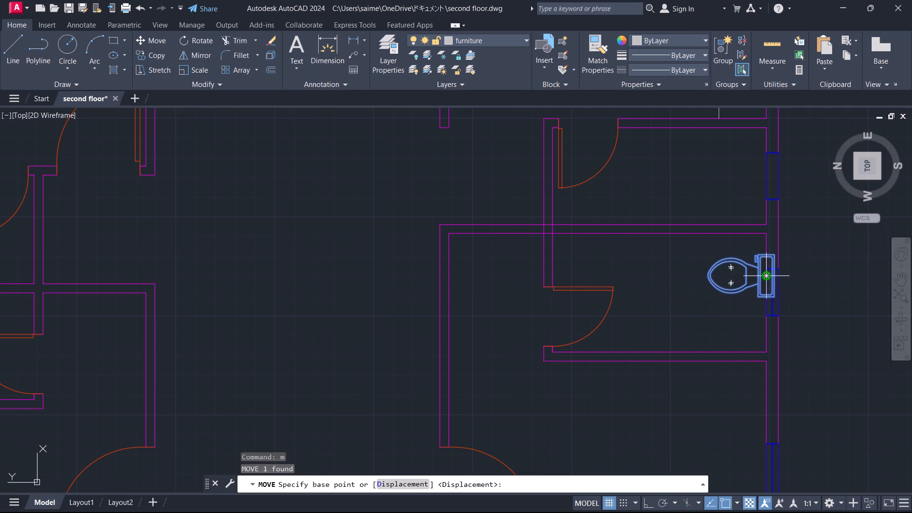
click(766, 274)
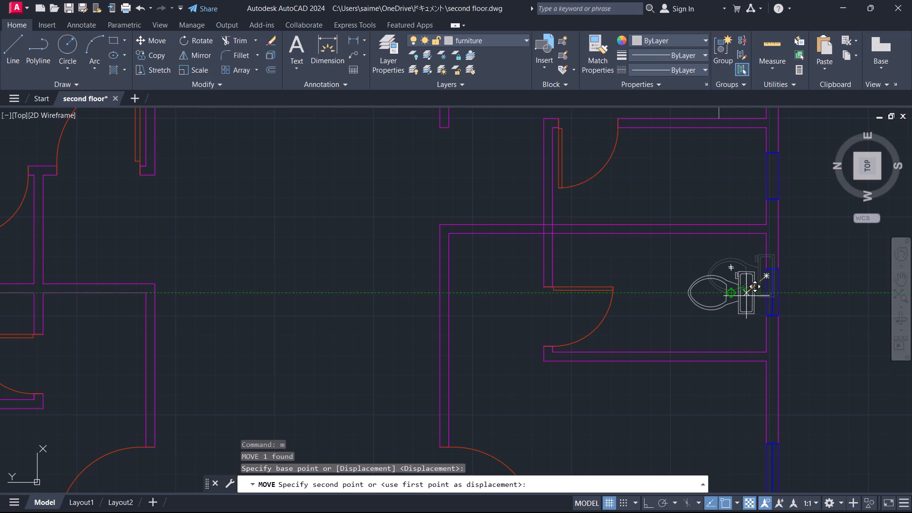
click(747, 296)
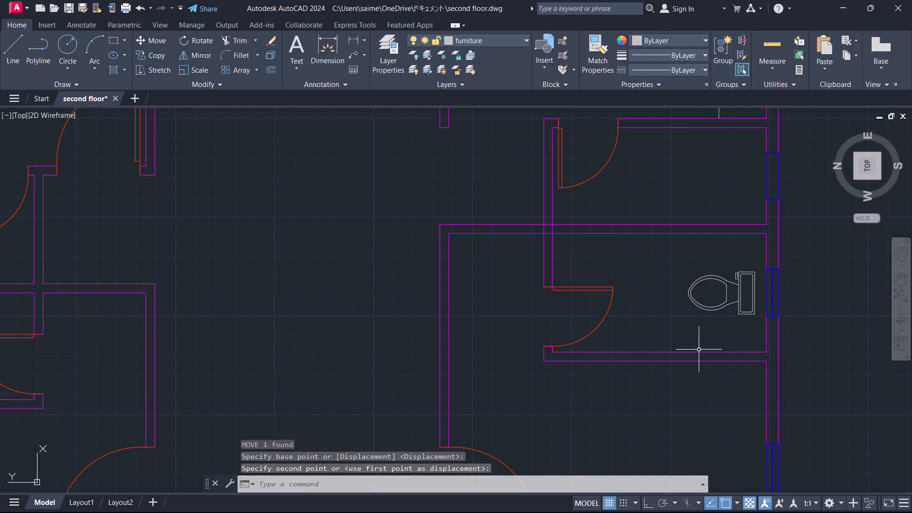
Delete the spare toilet block lying outside the plan beyond the north wall.
scroll(665, 380, down, 1)
scroll(442, 263, down, 1)
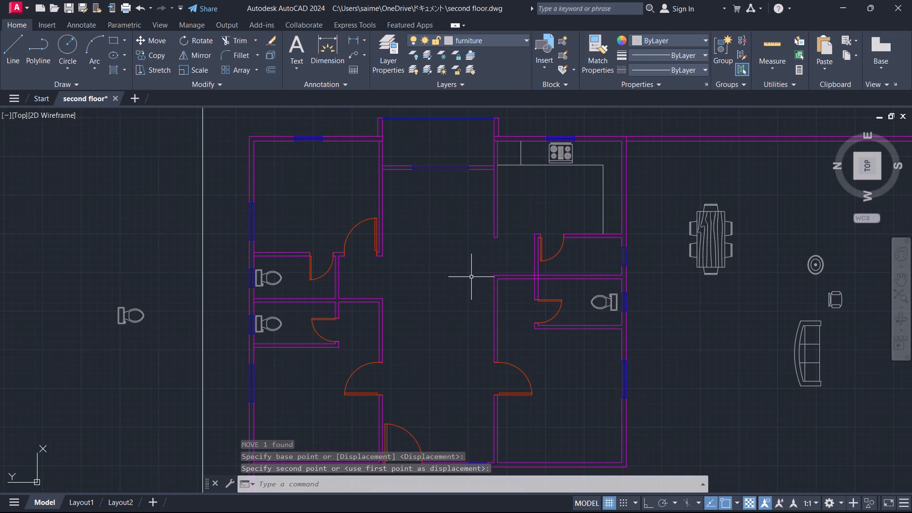
middle_drag(457, 278, 385, 297)
click(51, 307)
click(50, 345)
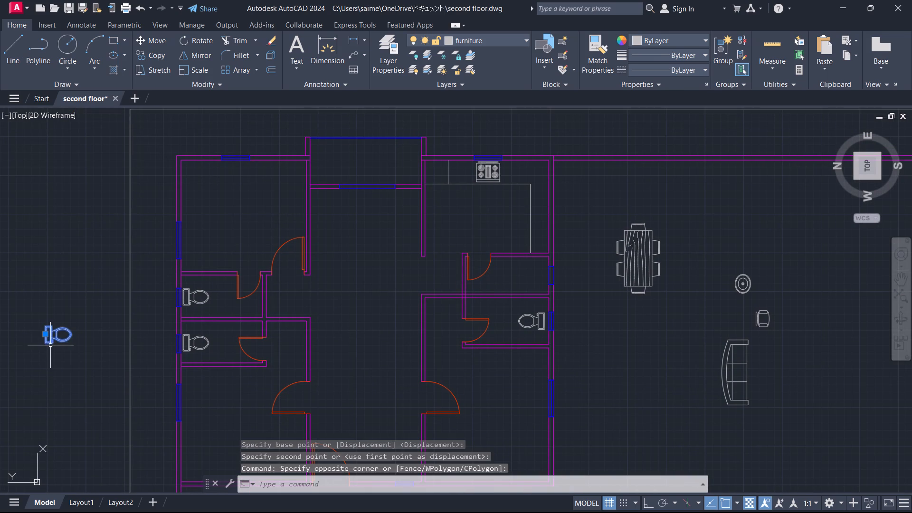
key(e)
key(Return)
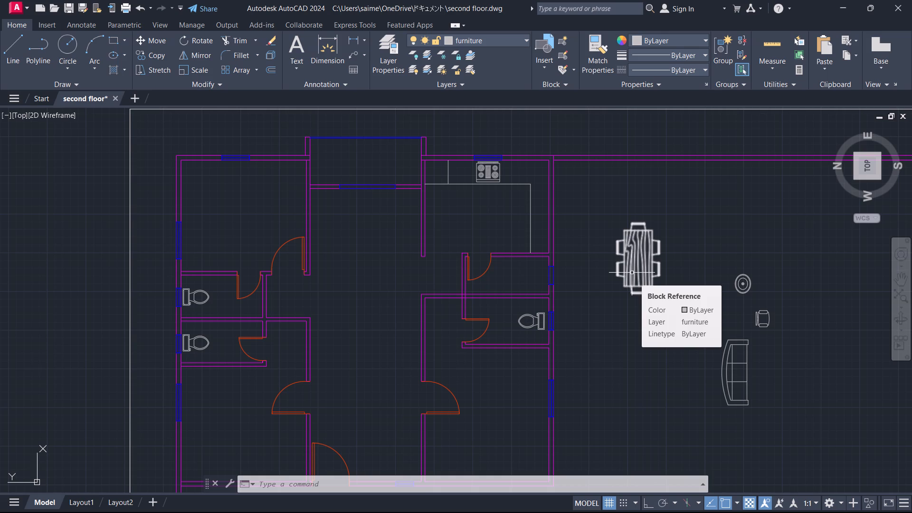
Copy the oval sink by its centre into both north-side bathrooms near their shared partition and into the south bathroom beside its door.
click(745, 286)
text(co)
key(Return)
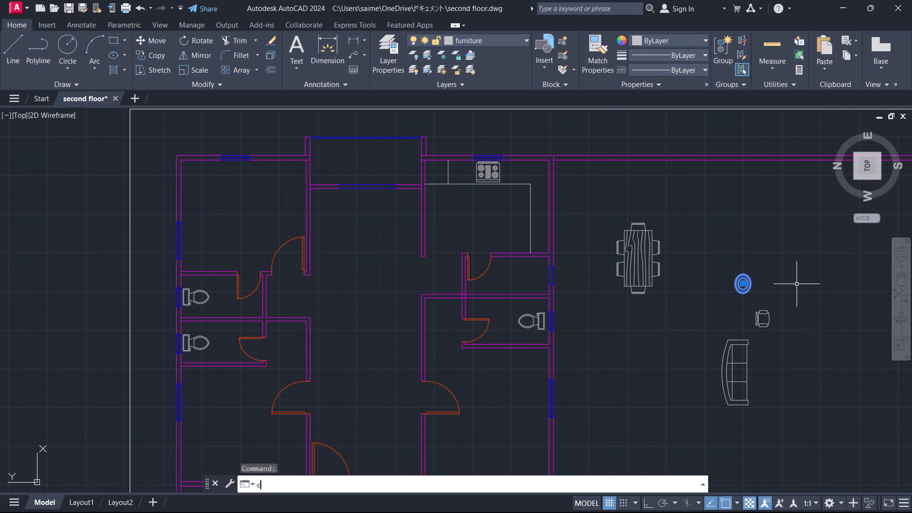
click(745, 282)
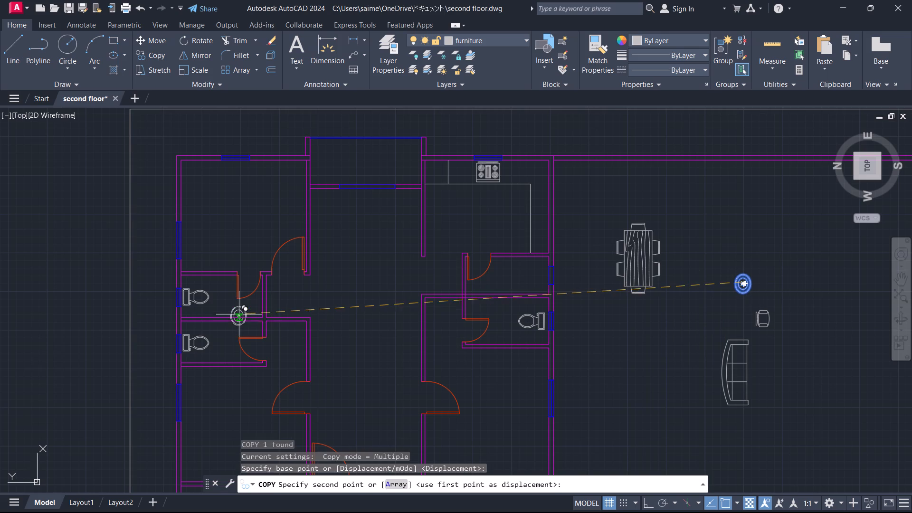
scroll(235, 300, up, 4)
click(355, 339)
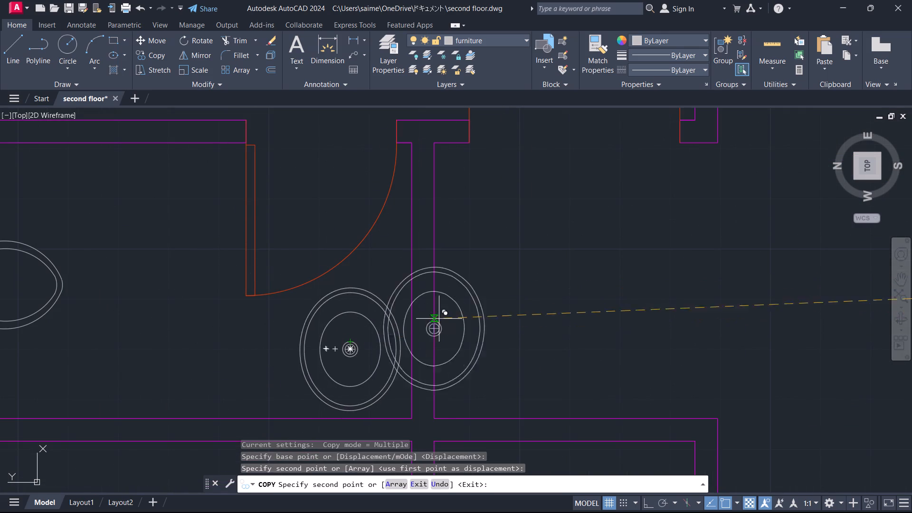
scroll(455, 277, down, 3)
scroll(420, 323, up, 4)
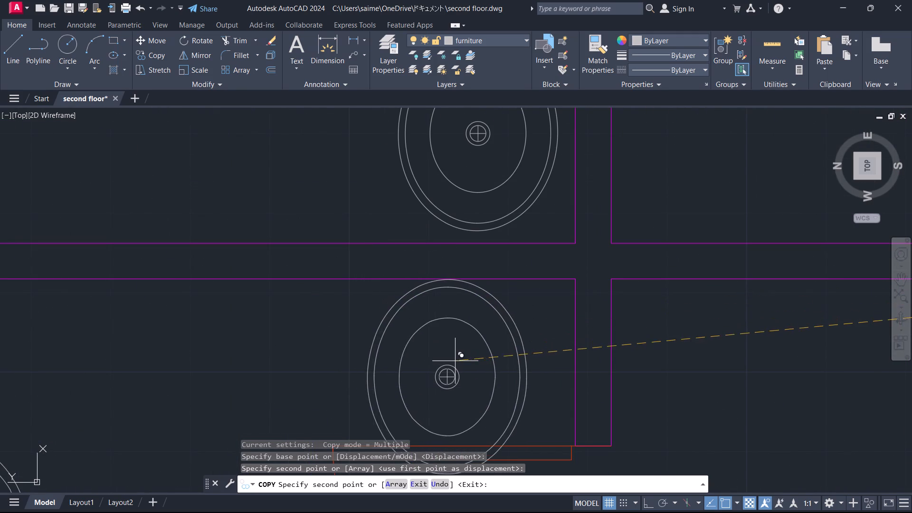
click(487, 343)
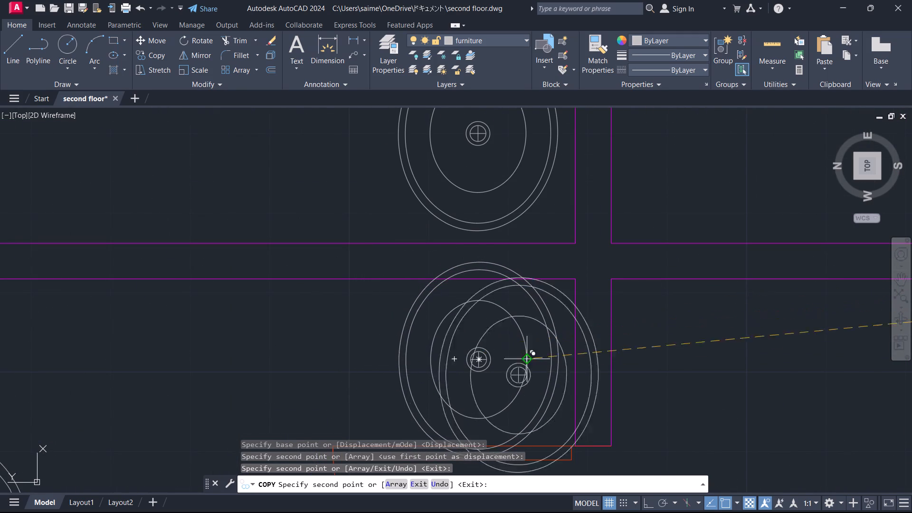
scroll(650, 316, down, 3)
scroll(693, 361, down, 1)
middle_drag(693, 361, 351, 439)
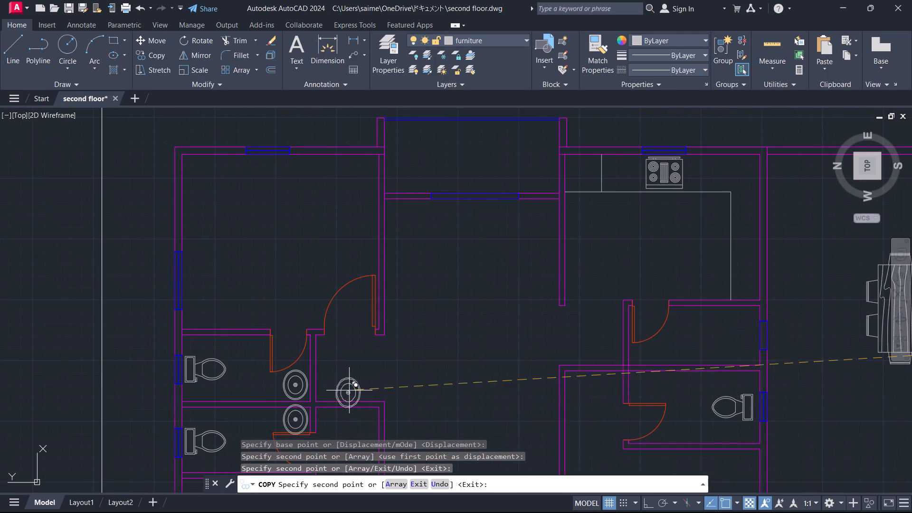
scroll(654, 405, up, 3)
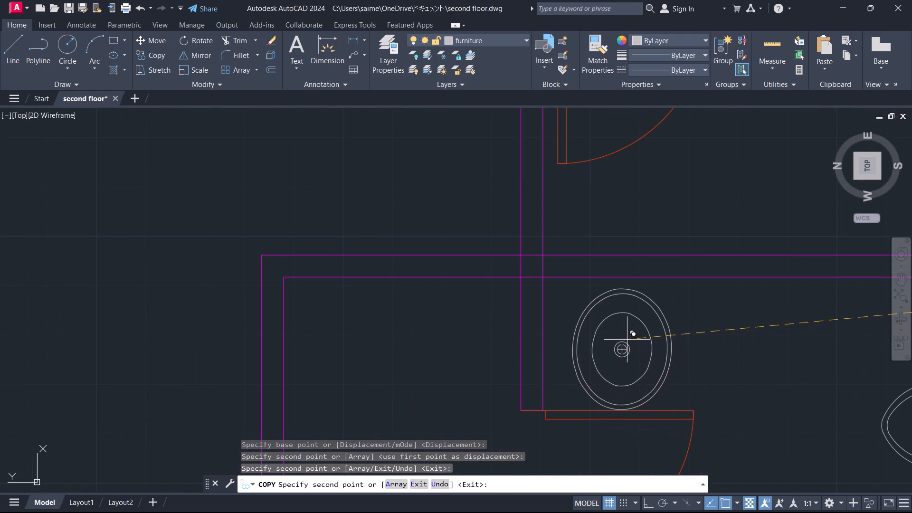
drag(624, 336, 631, 332)
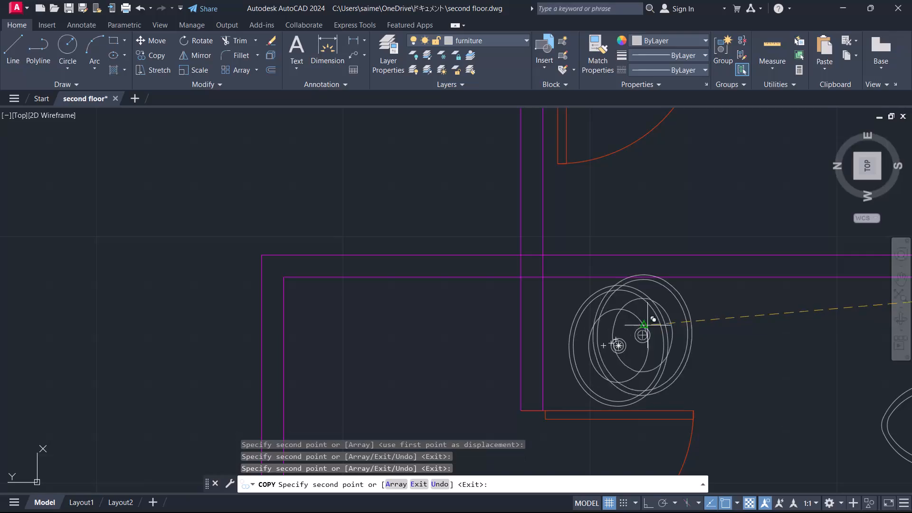
key(Escape)
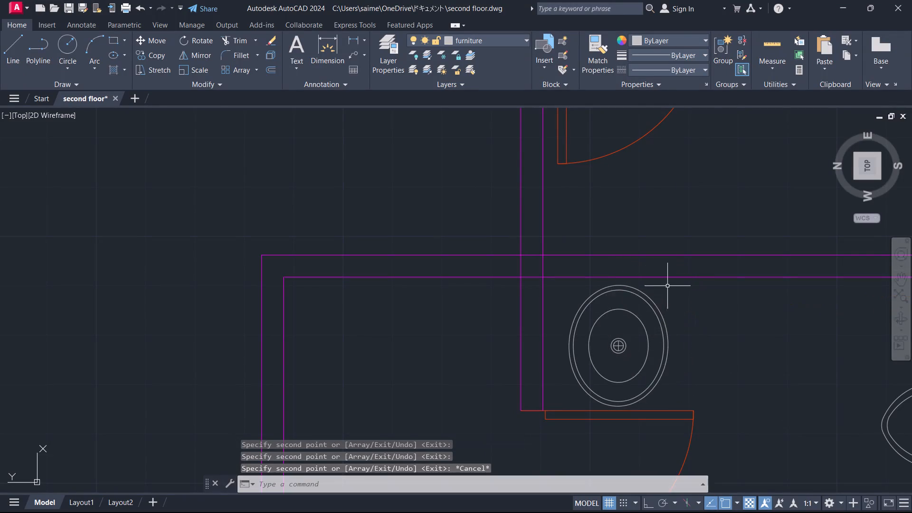
Rotate the sink in the western of the two north-side bathrooms 90° about a point near its drain.
scroll(673, 265, down, 4)
scroll(432, 269, up, 3)
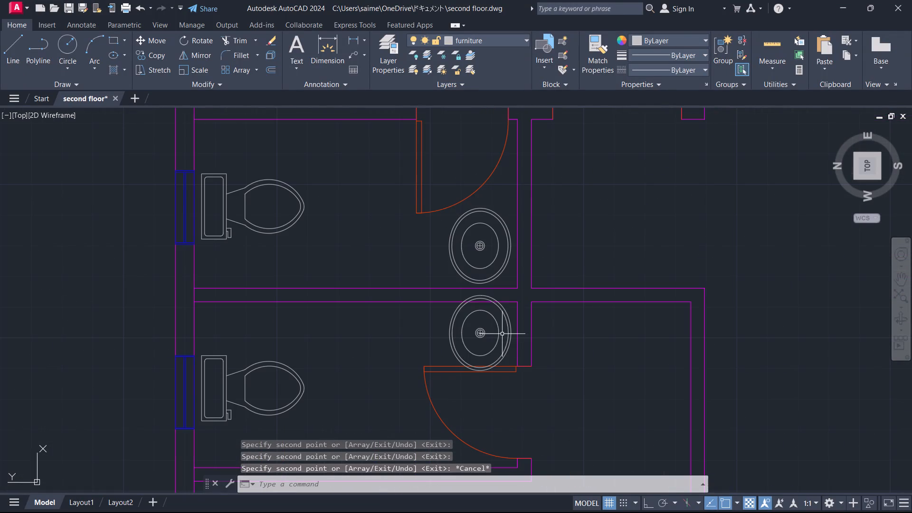
click(484, 334)
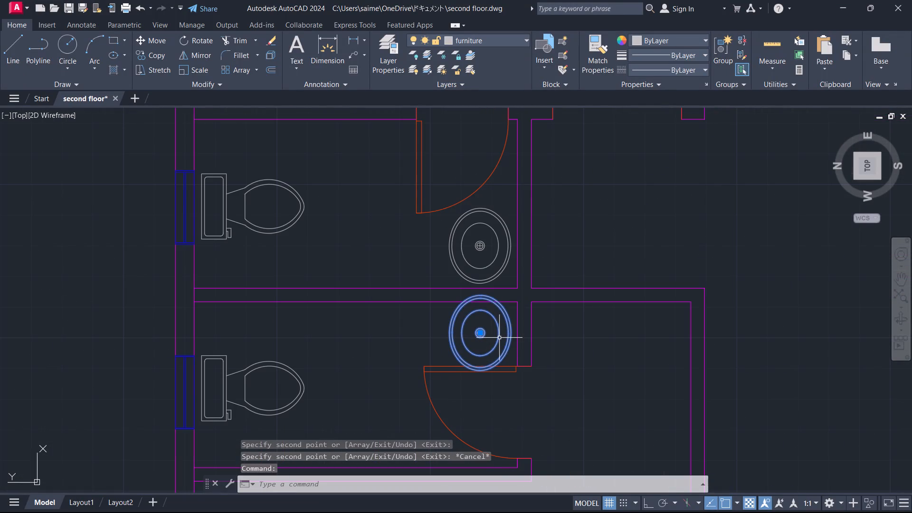
key(r)
key(o)
key(Return)
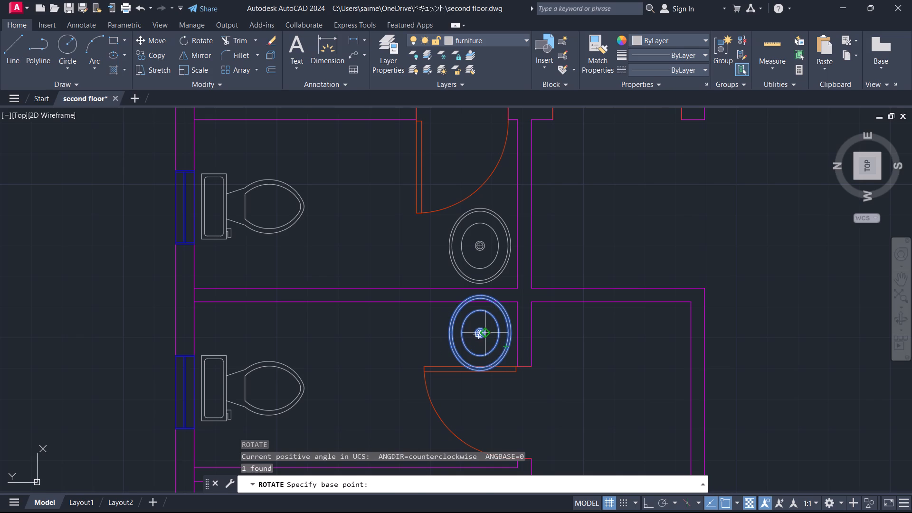
click(486, 333)
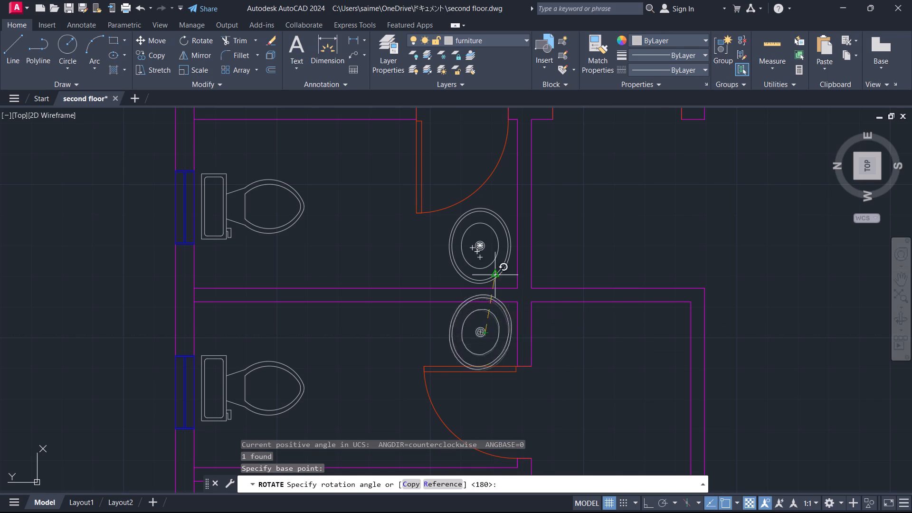
click(315, 332)
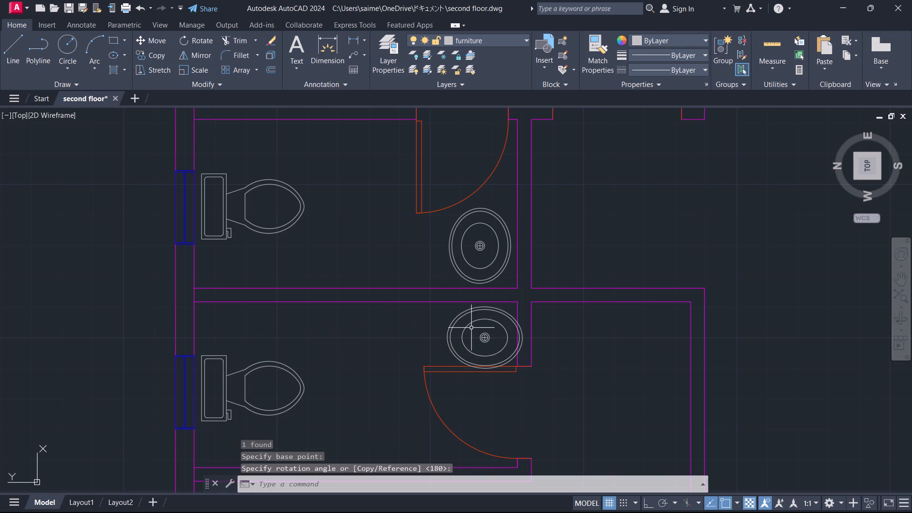
Move the rotated sink off the wall so it sits in the corner between the shared partition and the door.
click(484, 337)
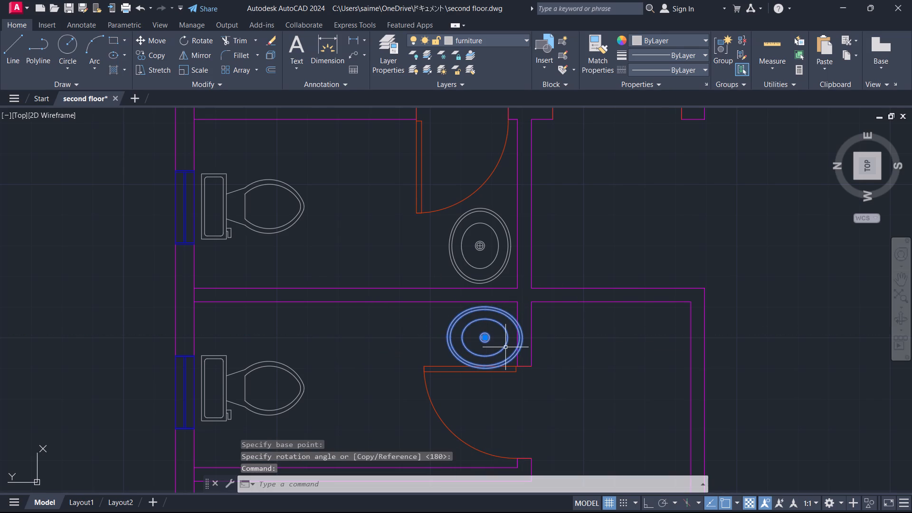
key(m)
key(Return)
click(488, 343)
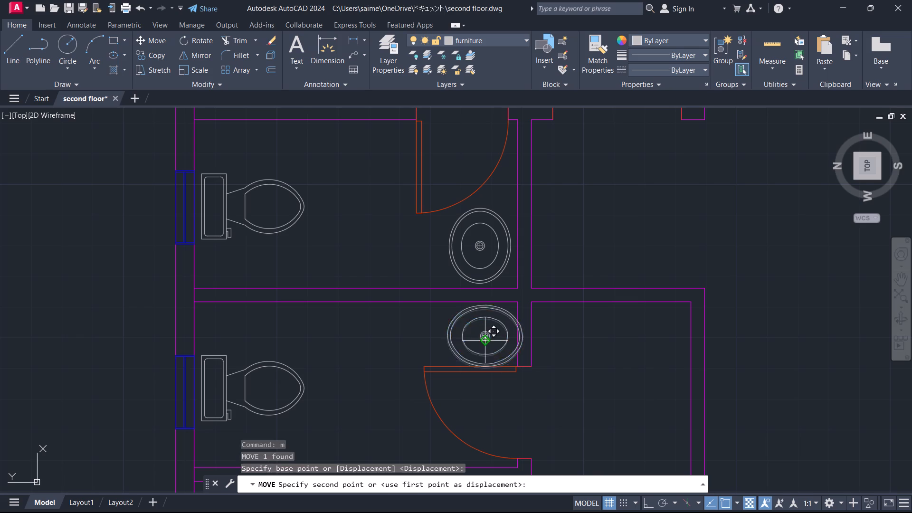
scroll(475, 341, up, 3)
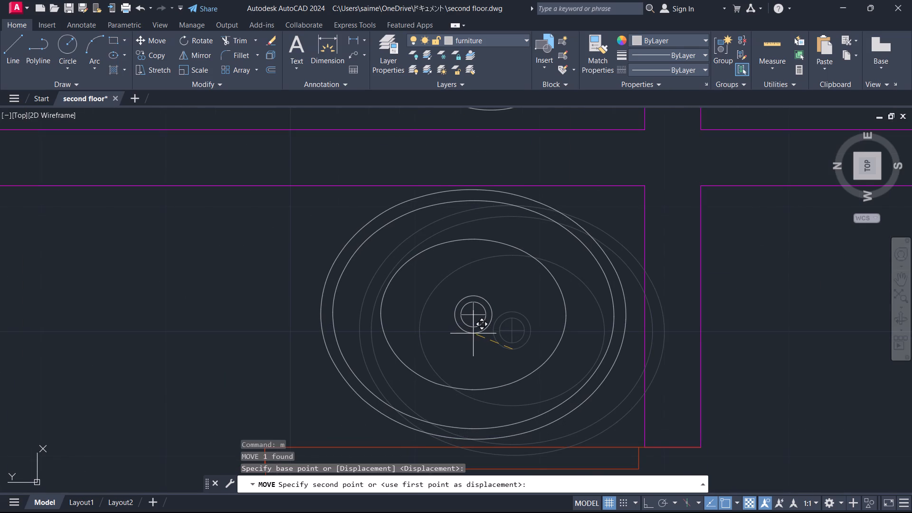
click(472, 336)
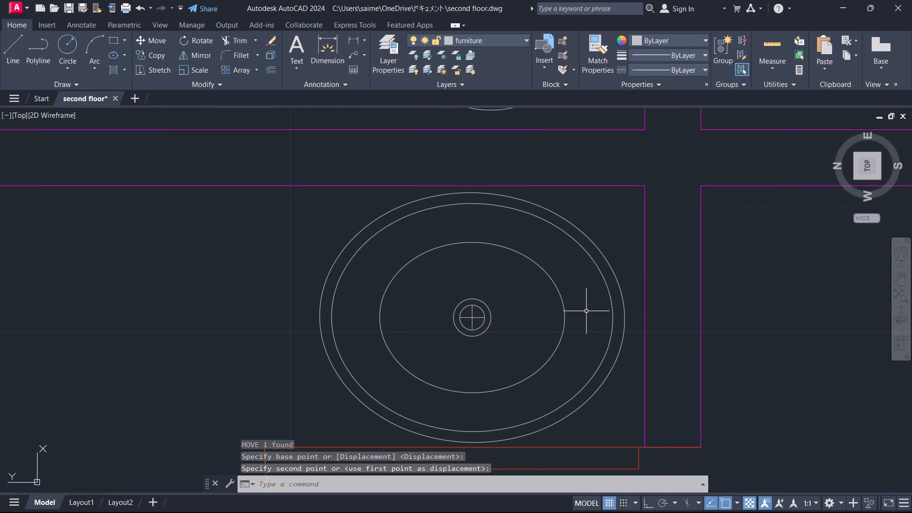
Insert the recent "Bed - Queen" block in the northeast bedroom with its headboard near the north wall, and close the block library.
scroll(598, 301, down, 3)
scroll(722, 341, down, 1)
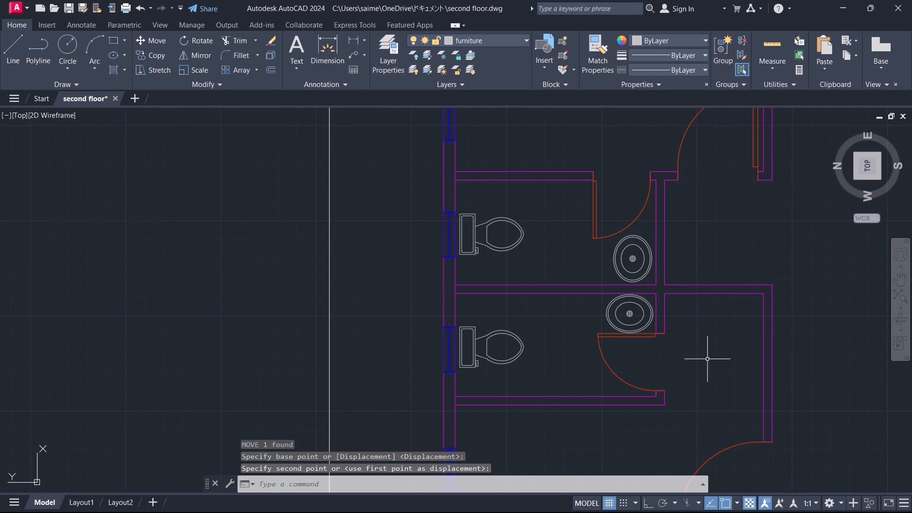
middle_drag(707, 359, 530, 358)
key(Escape)
scroll(525, 349, down, 2)
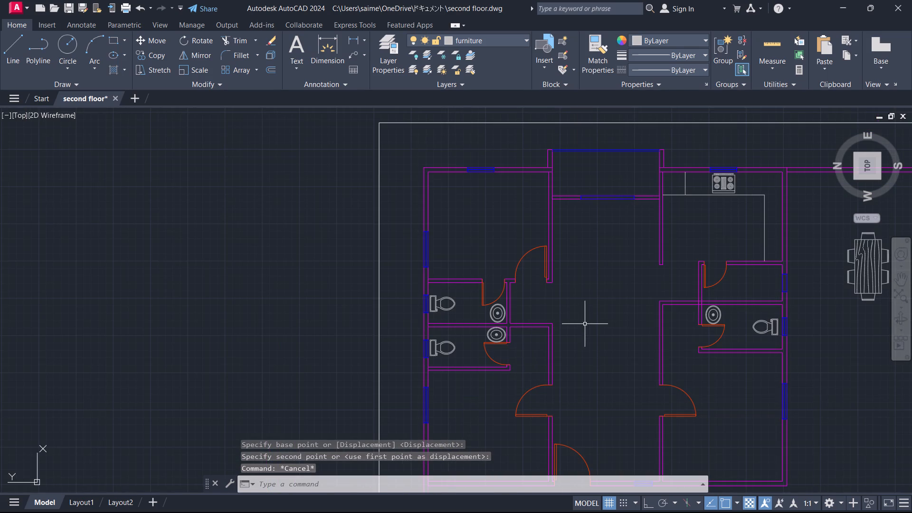
scroll(607, 311, down, 1)
middle_drag(597, 318, 510, 280)
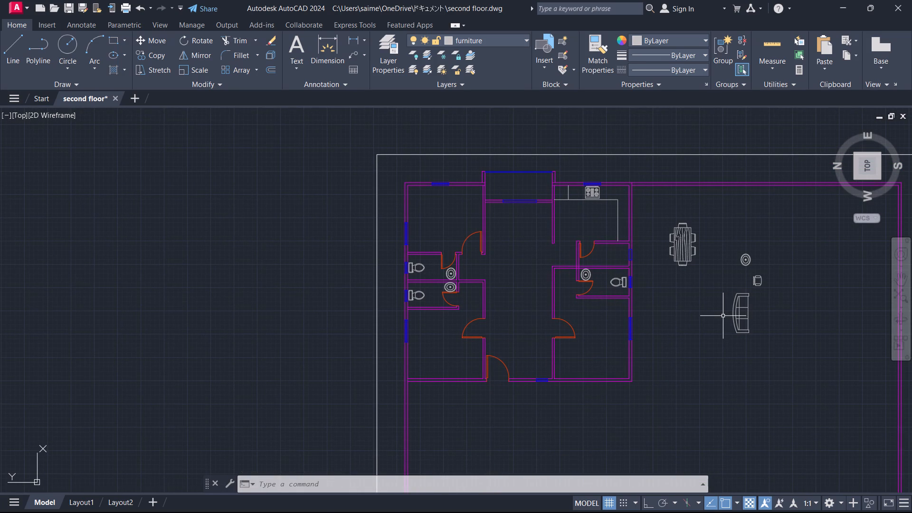
key(i)
key(Return)
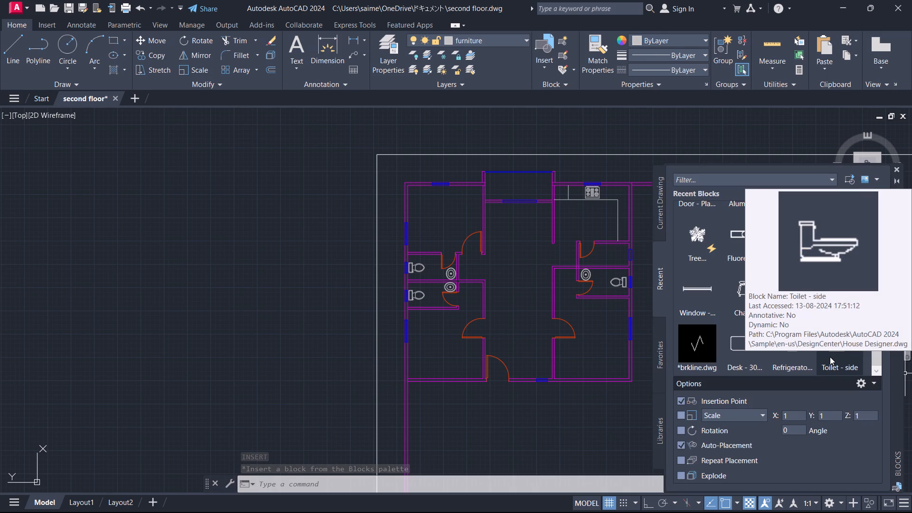
scroll(827, 359, up, 3)
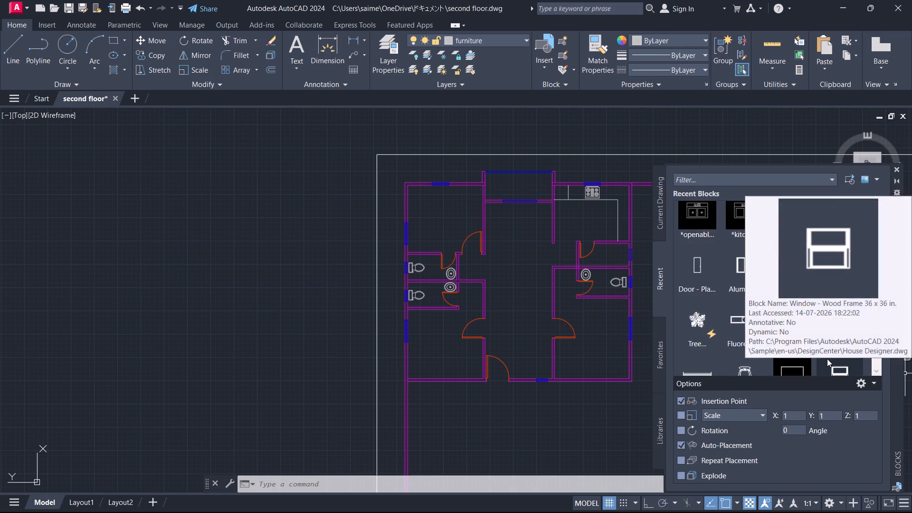
scroll(827, 359, up, 4)
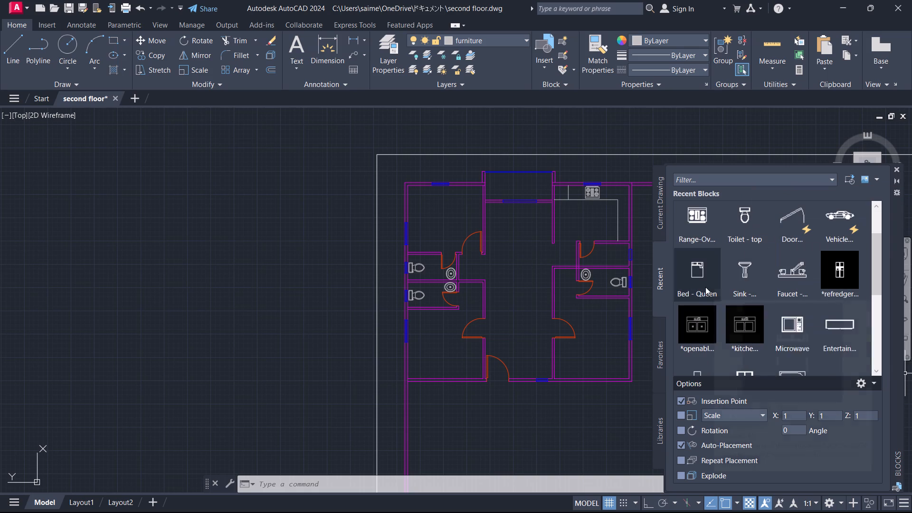
click(691, 270)
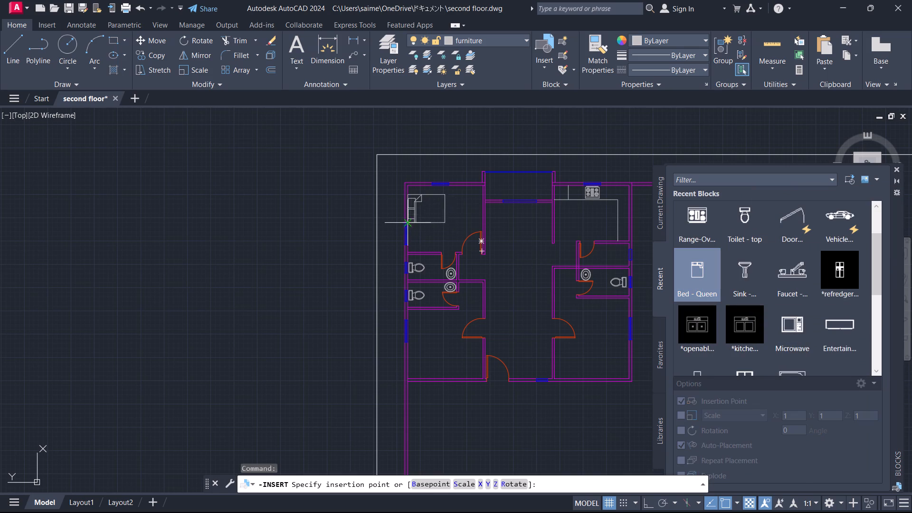
click(418, 223)
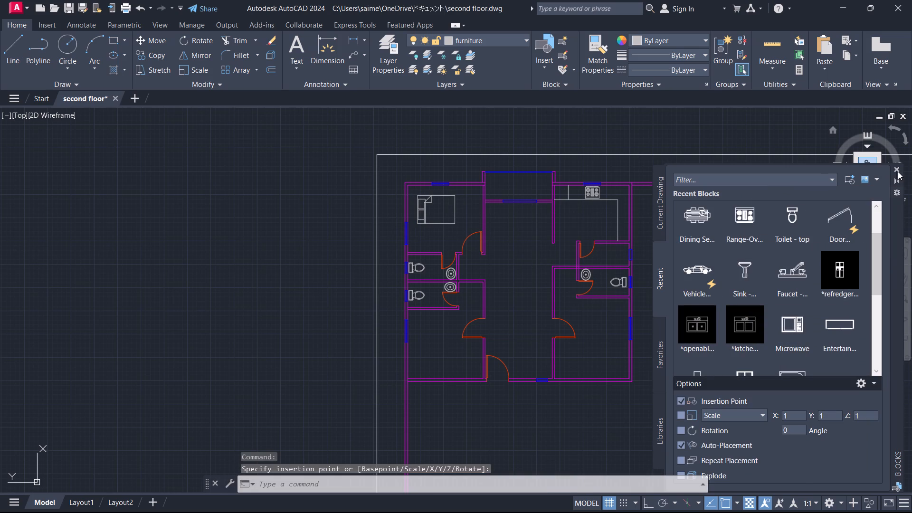
click(898, 171)
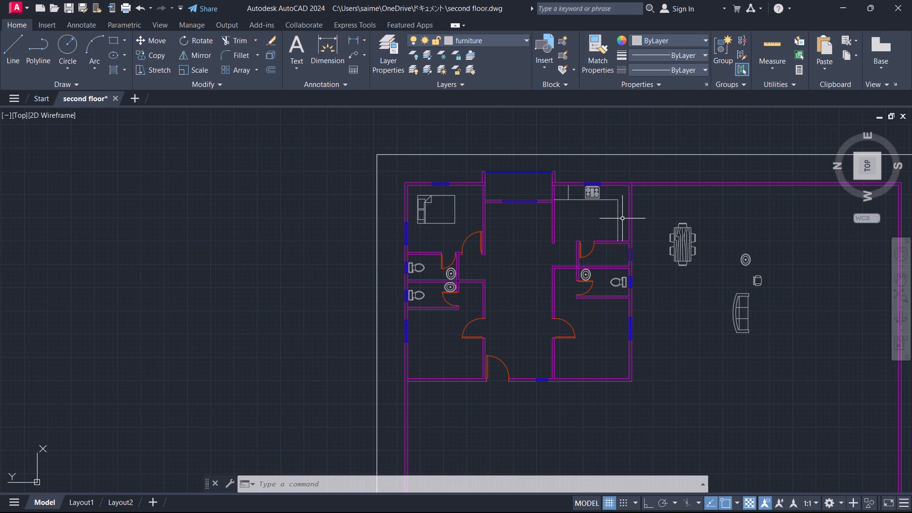
Rotate the queen bed in the northeast bedroom 270° about its headboard's midpoint so the headboard faces east.
scroll(467, 208, up, 4)
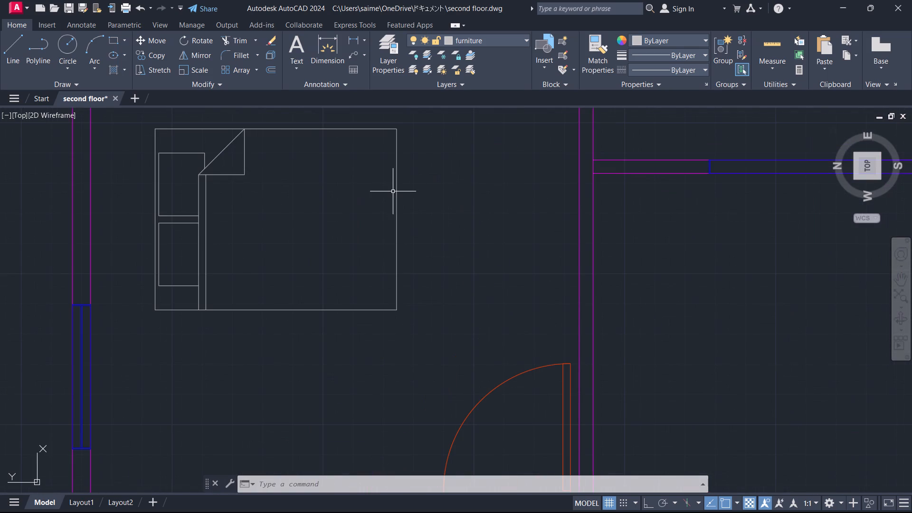
click(396, 190)
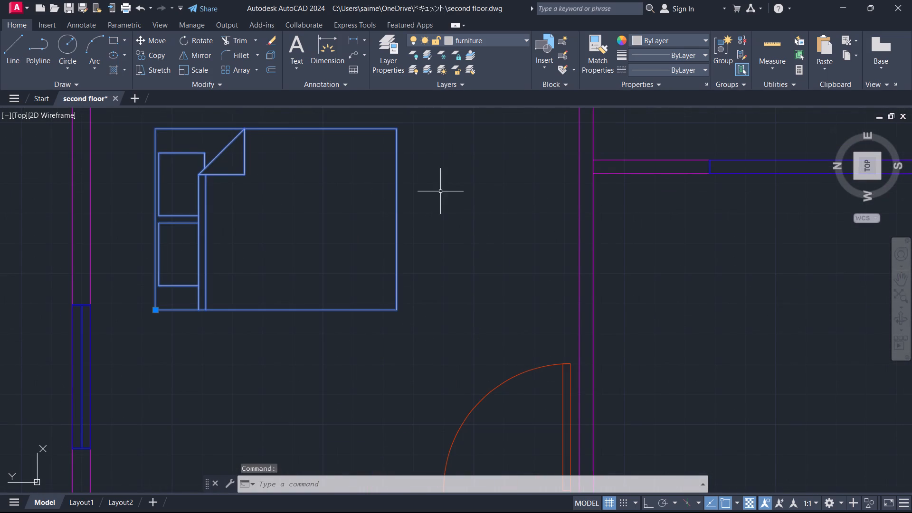
text(ro)
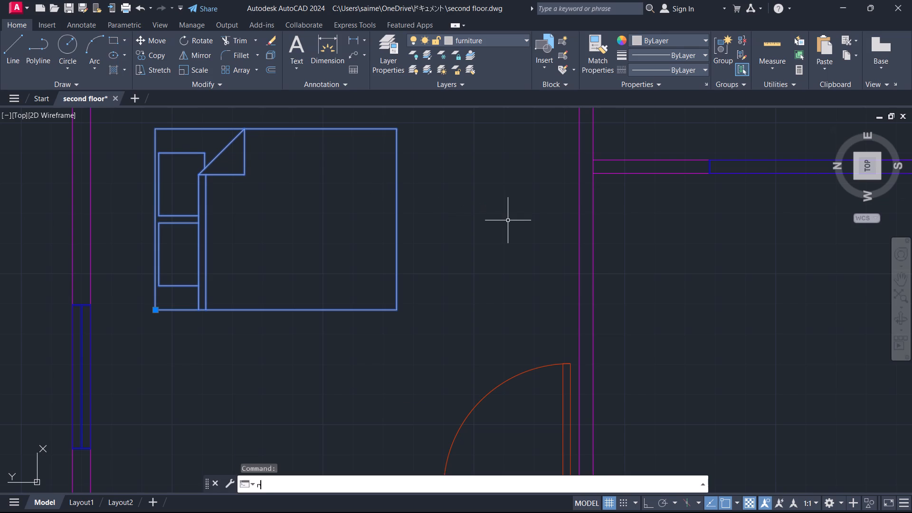
key(Return)
drag(151, 218, 152, 213)
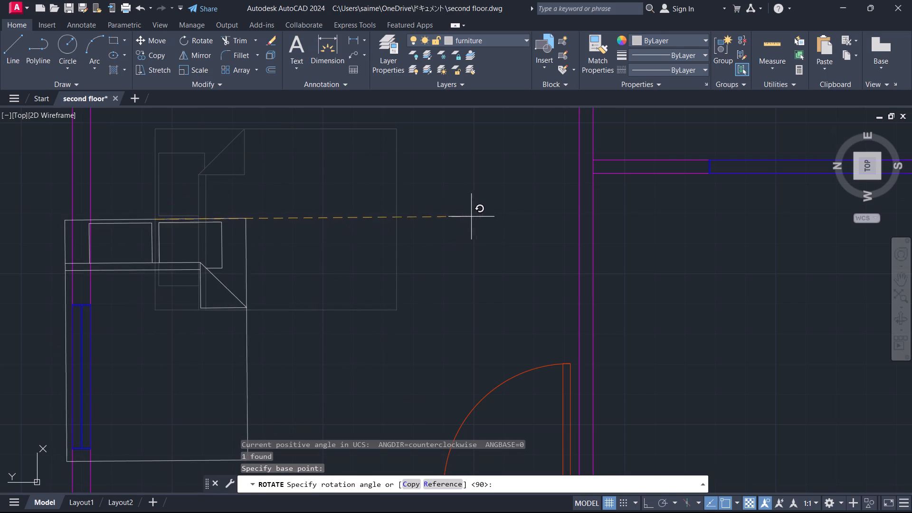
key(F6)
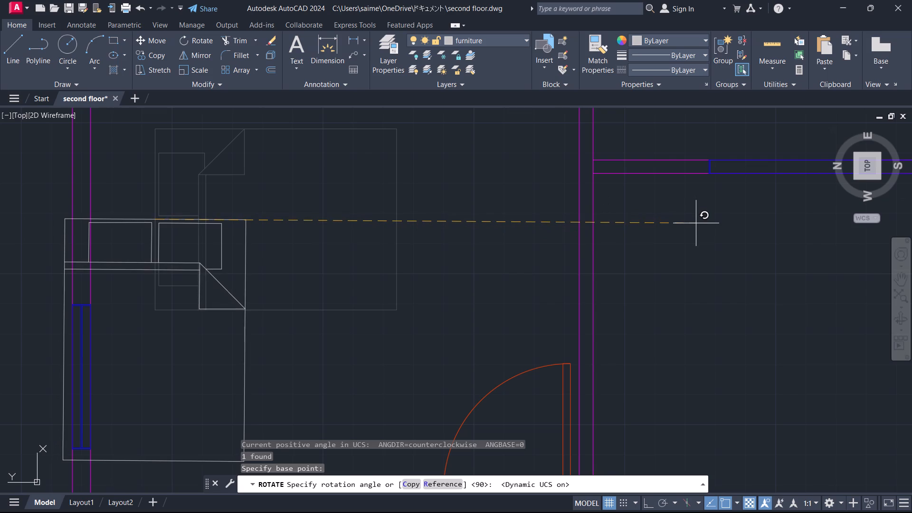
key(F6)
key(F8)
click(736, 227)
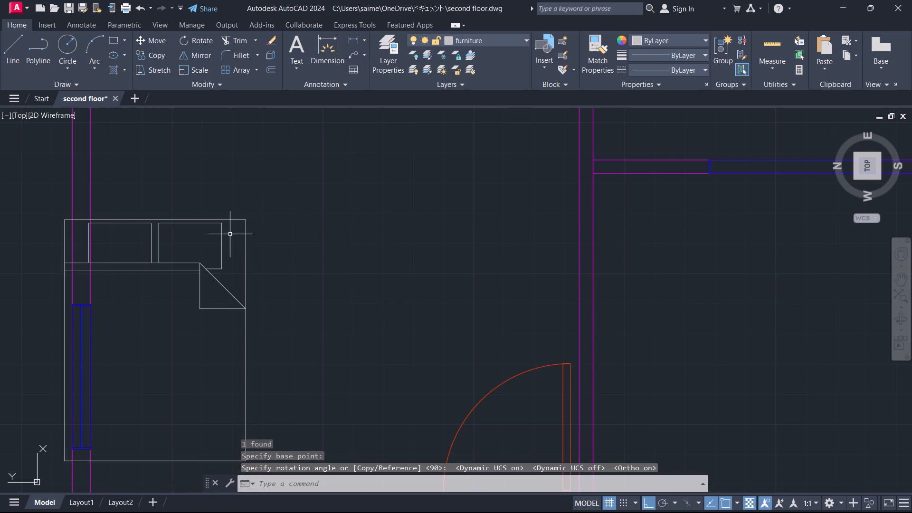
Move the northeast bedroom's bed by its headboard midpoint to just off the east wall, roughly centred on the window.
click(199, 218)
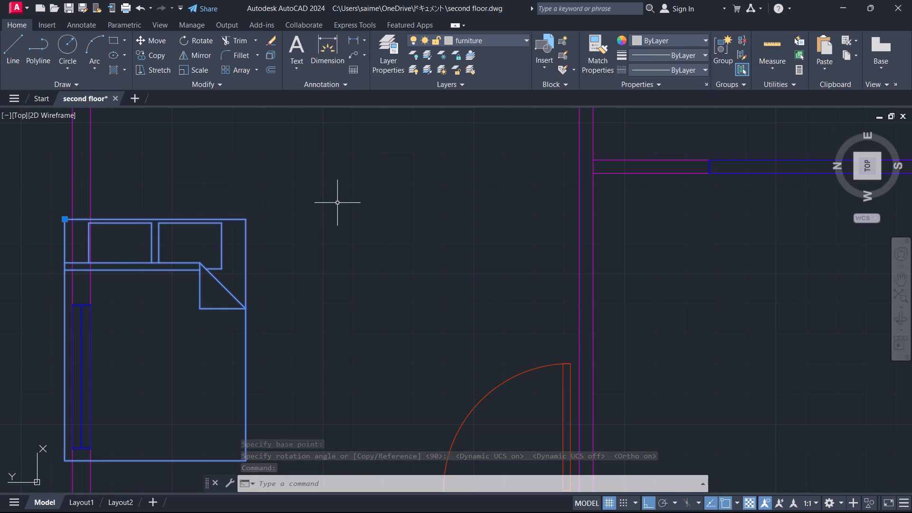
key(m)
key(Return)
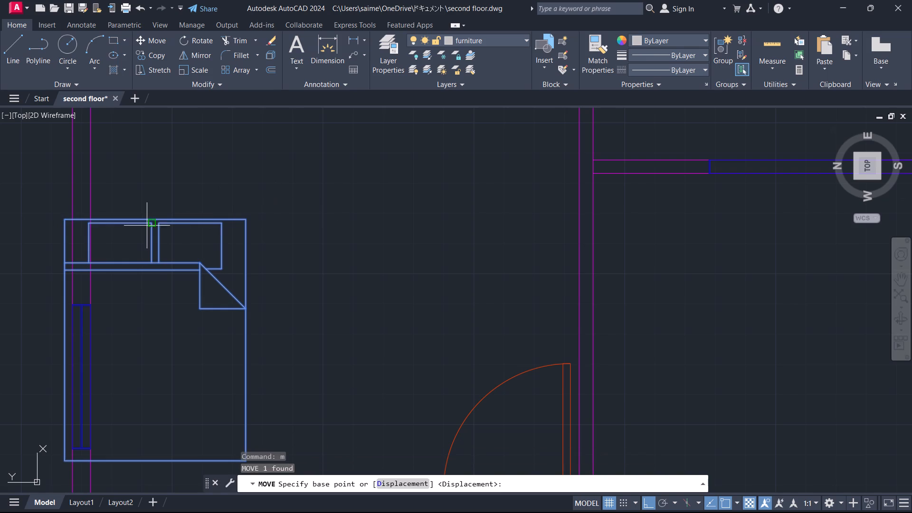
click(155, 216)
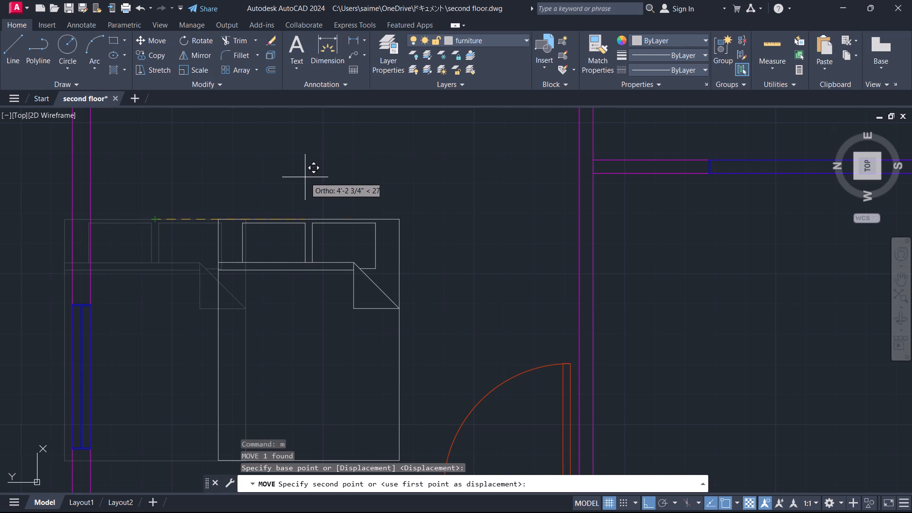
key(F8)
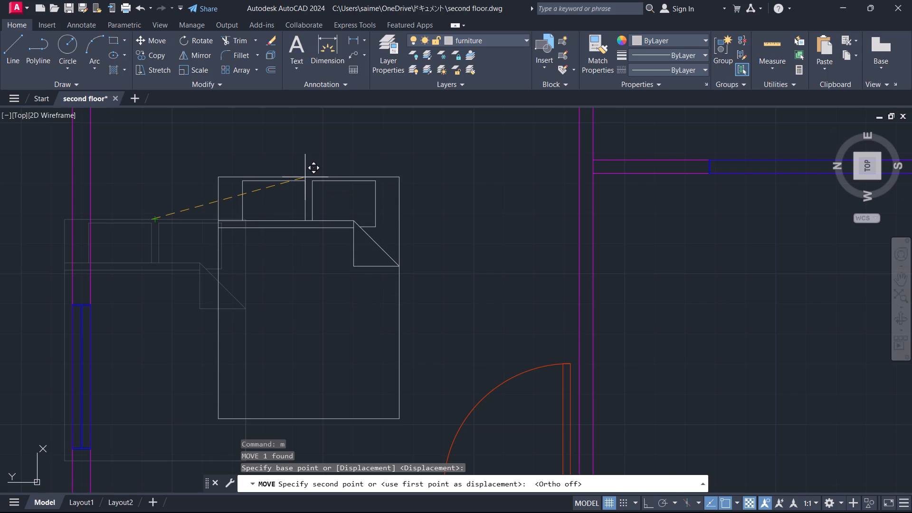
scroll(305, 177, down, 2)
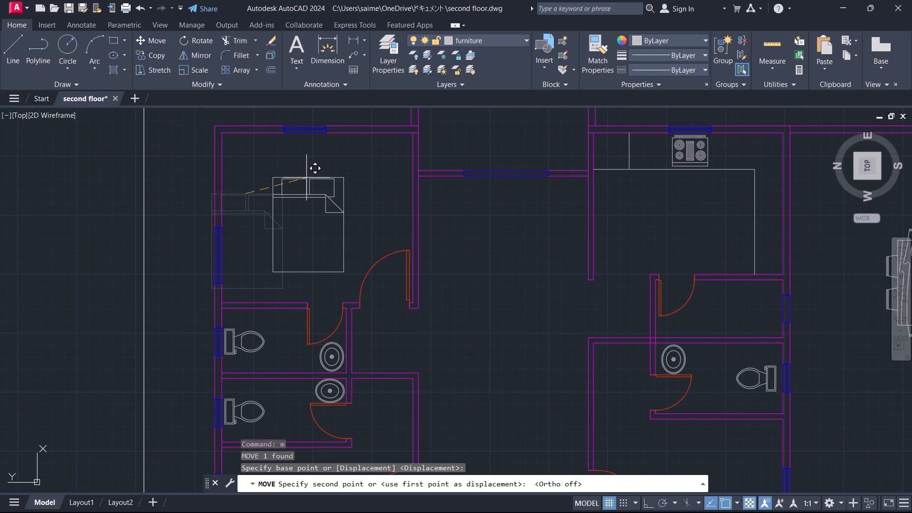
click(294, 144)
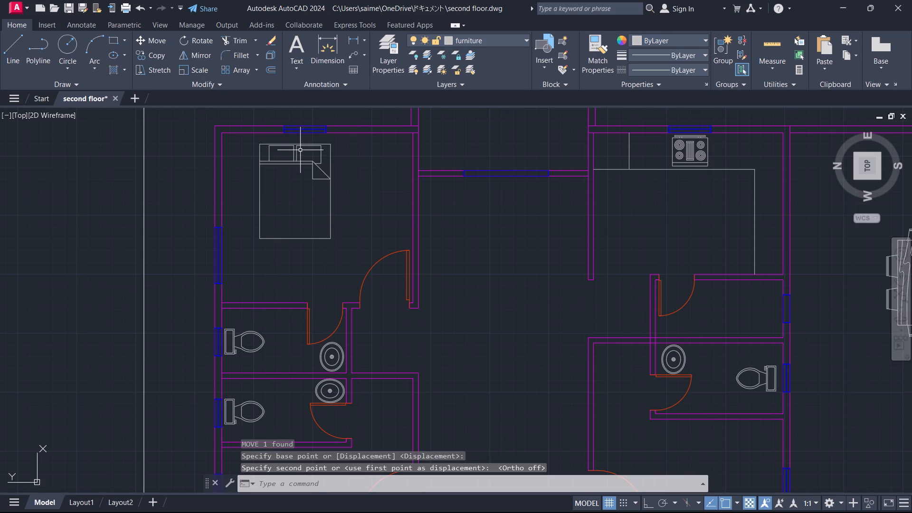
Scale the northeast bedroom's bed down slightly about its headboard's midpoint.
click(298, 143)
text(sc)
key(Return)
click(290, 144)
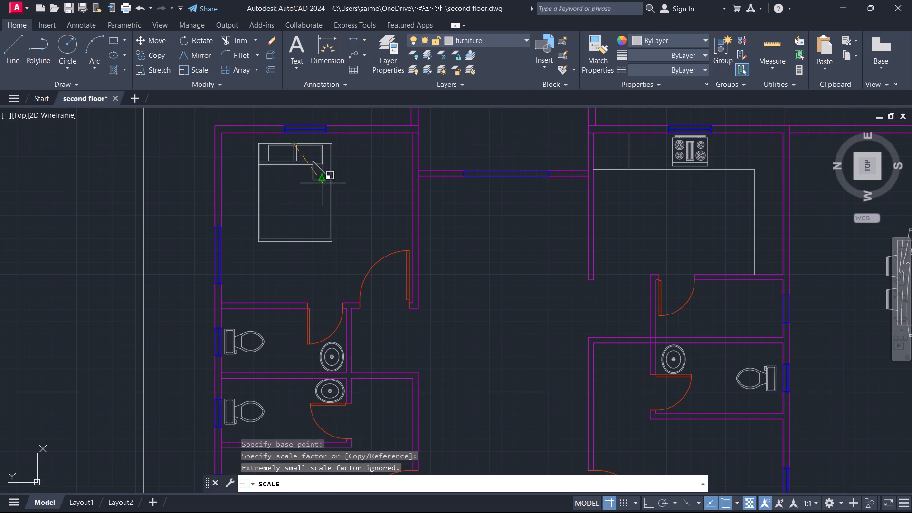
click(322, 184)
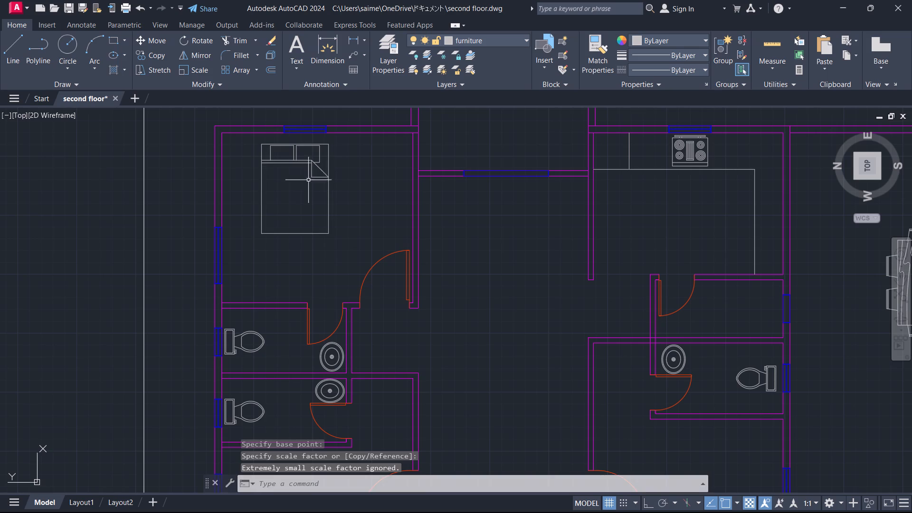
Copy the scaled bed by its headboard midpoint into the northwest and southwest bedrooms.
click(295, 146)
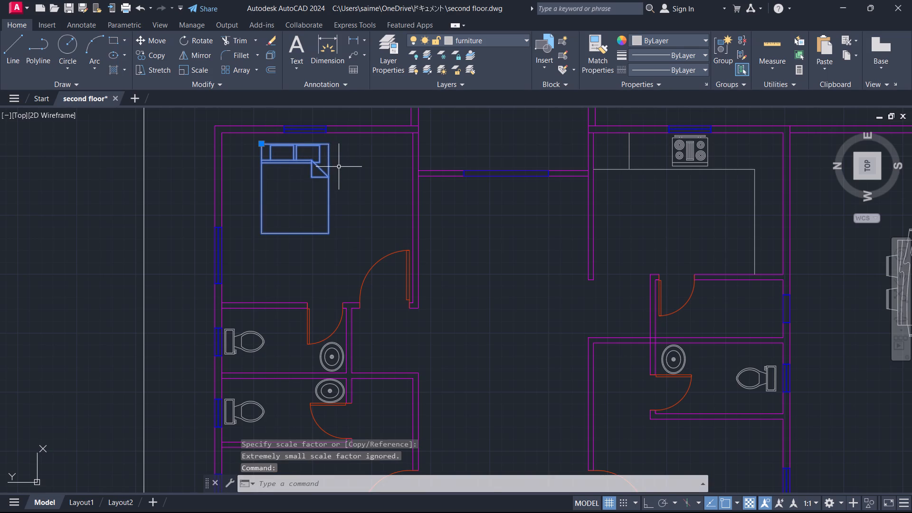
text(co)
key(Return)
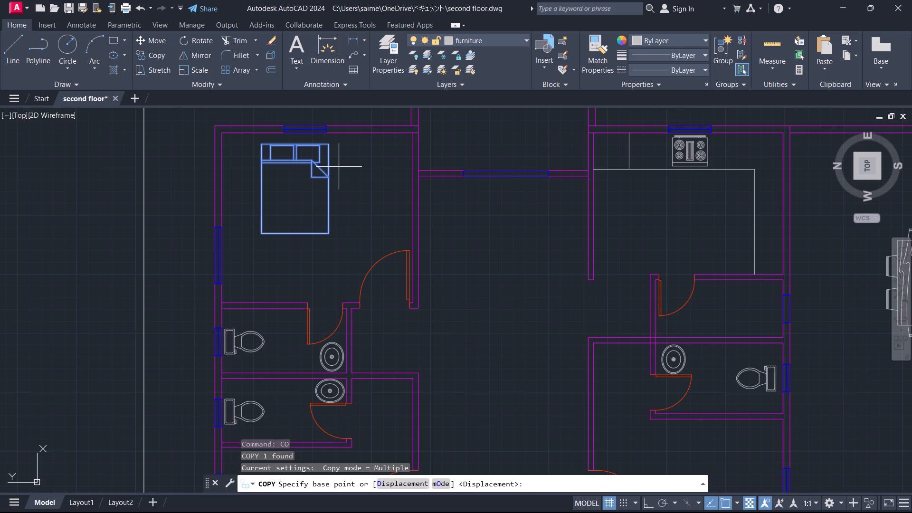
click(298, 146)
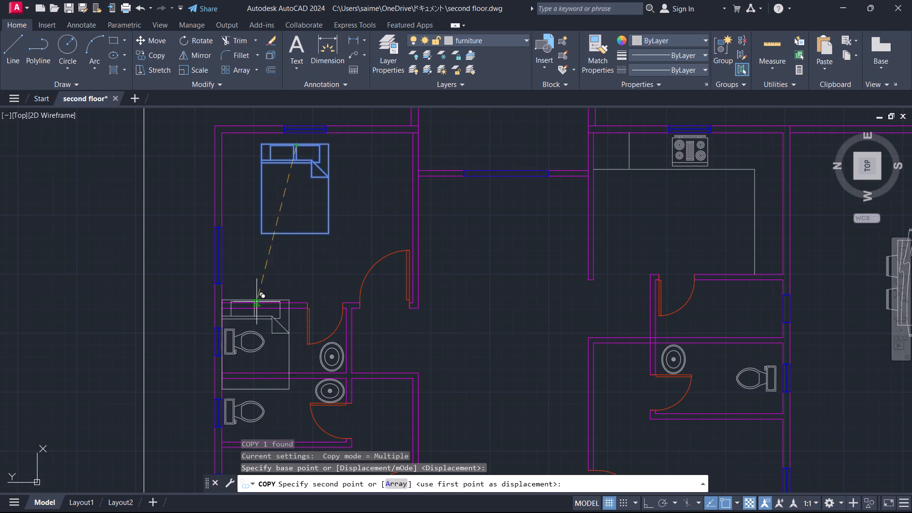
scroll(304, 266, down, 3)
scroll(325, 312, up, 4)
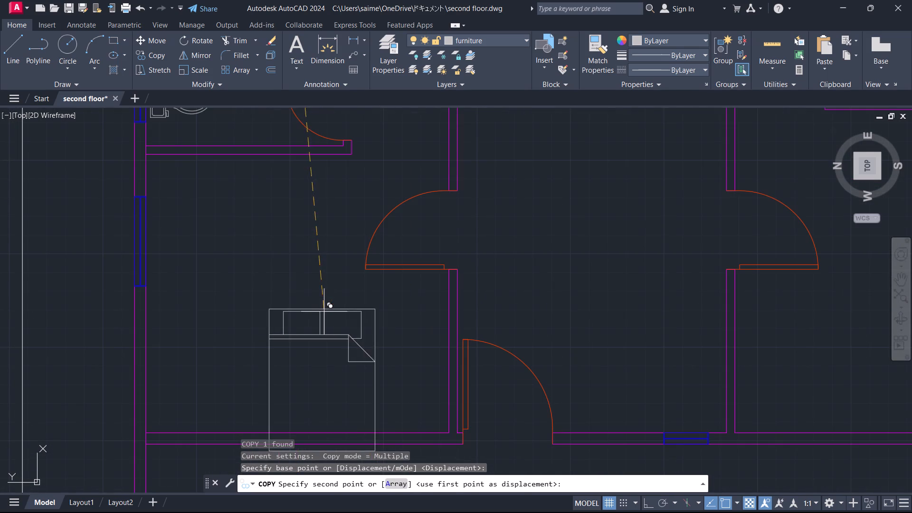
click(288, 276)
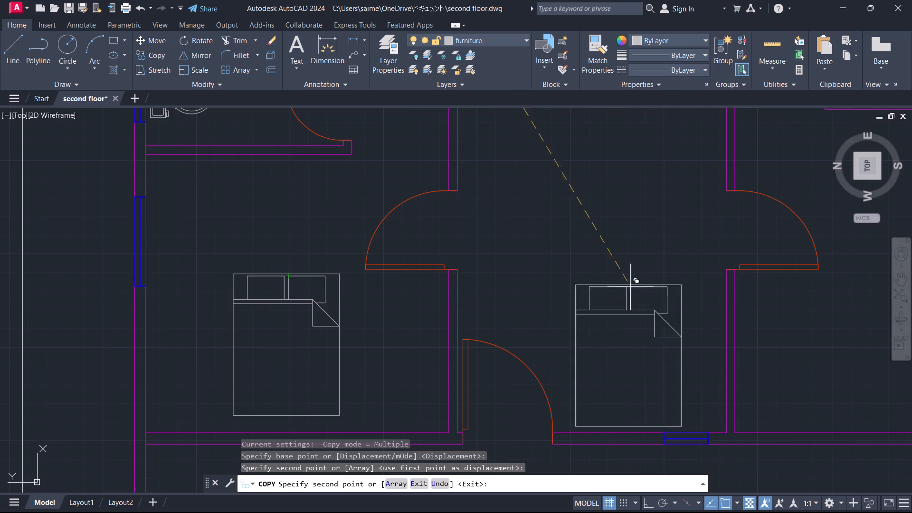
scroll(646, 269, down, 2)
click(758, 269)
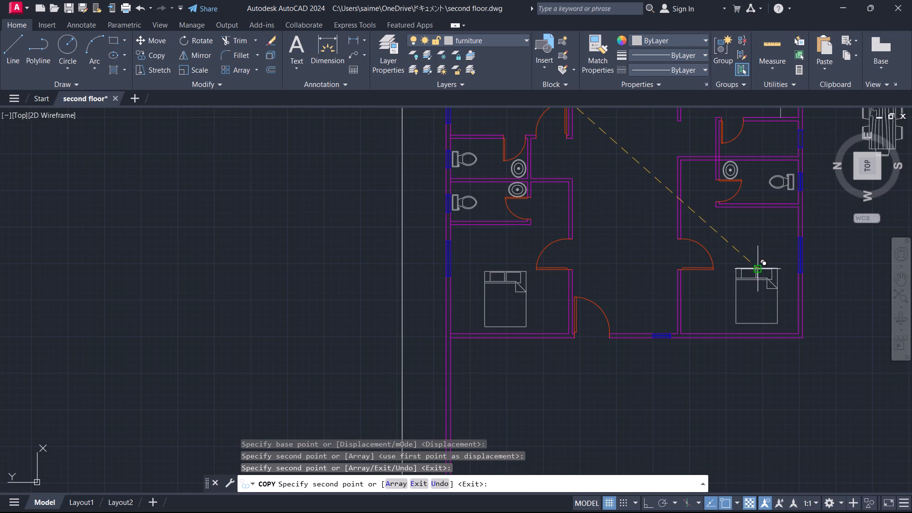
key(Escape)
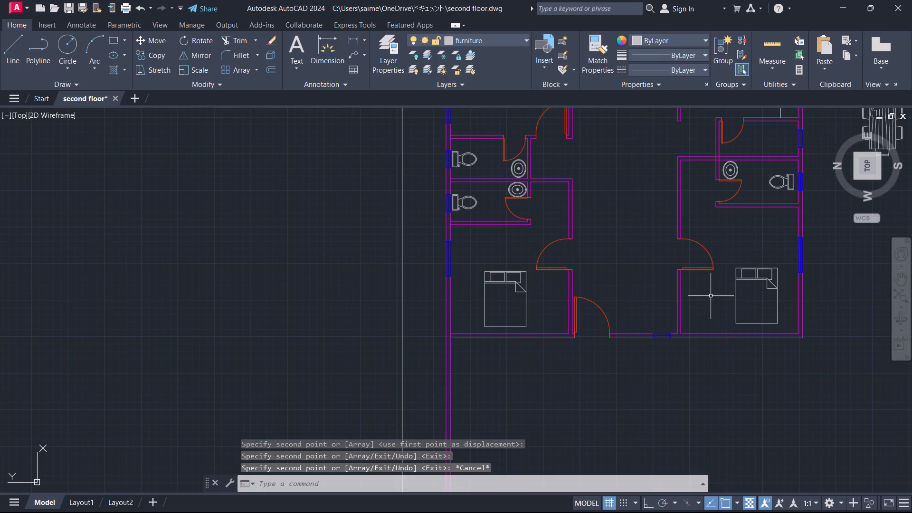
Rotate the northwest bedroom's bed 180° about its headboard's midpoint so the headboard faces west.
click(520, 279)
text(ro)
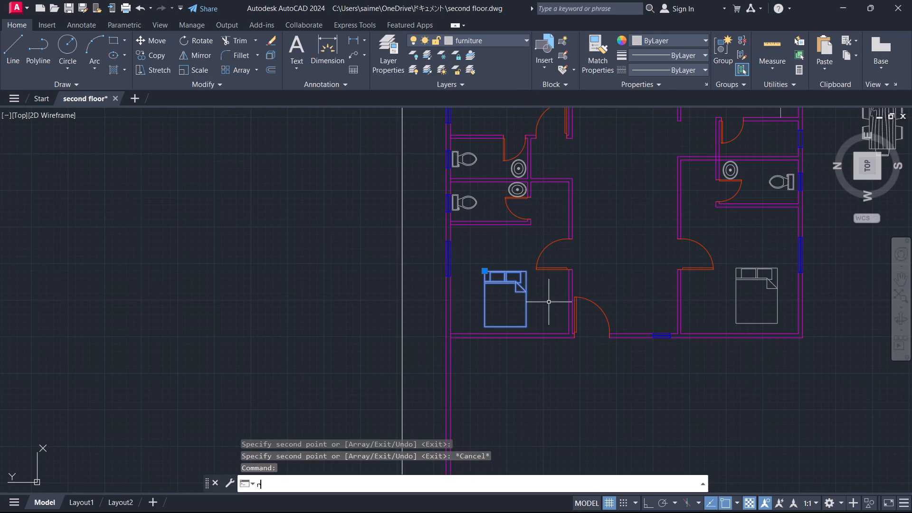
key(Return)
click(504, 267)
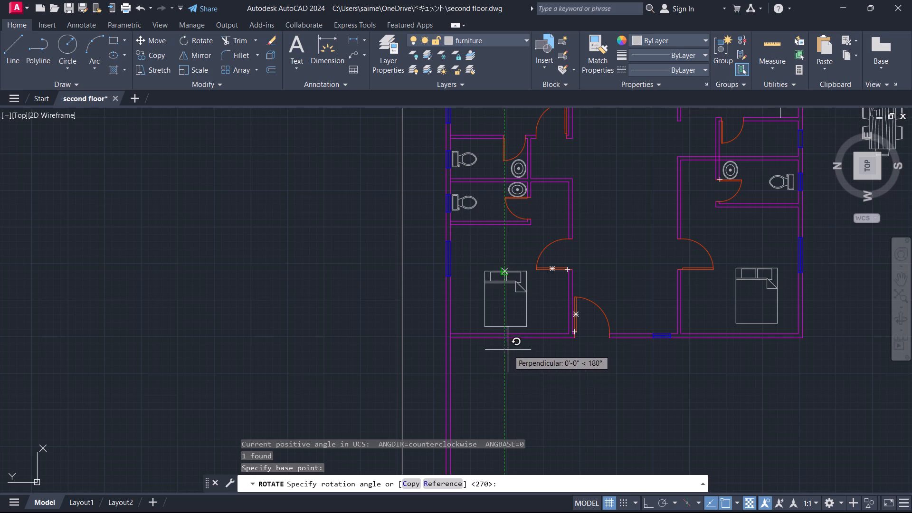
click(505, 324)
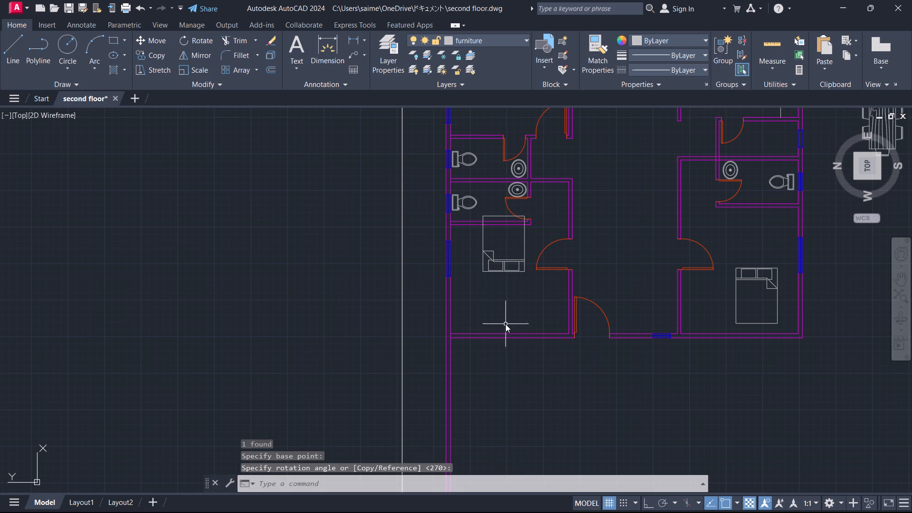
Move the northwest bedroom's bed by its headboard midpoint to just off the west wall.
click(503, 272)
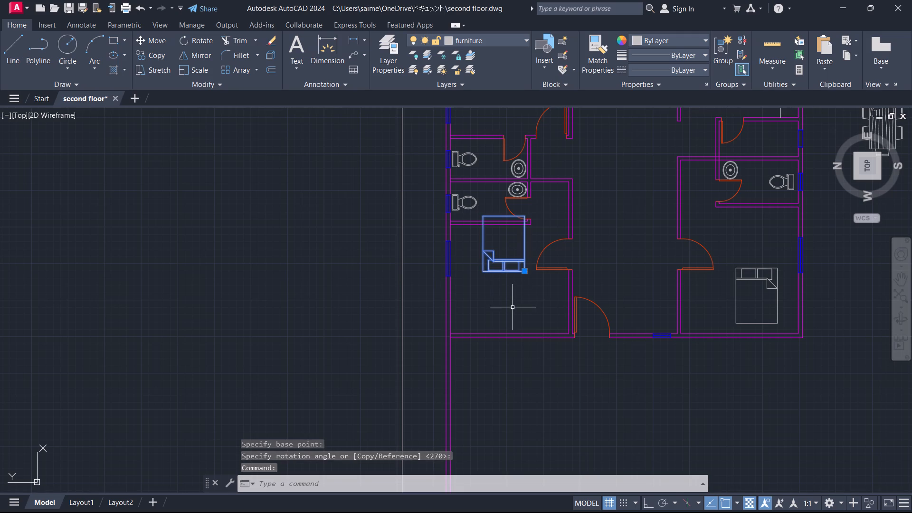
key(m)
key(Return)
click(507, 270)
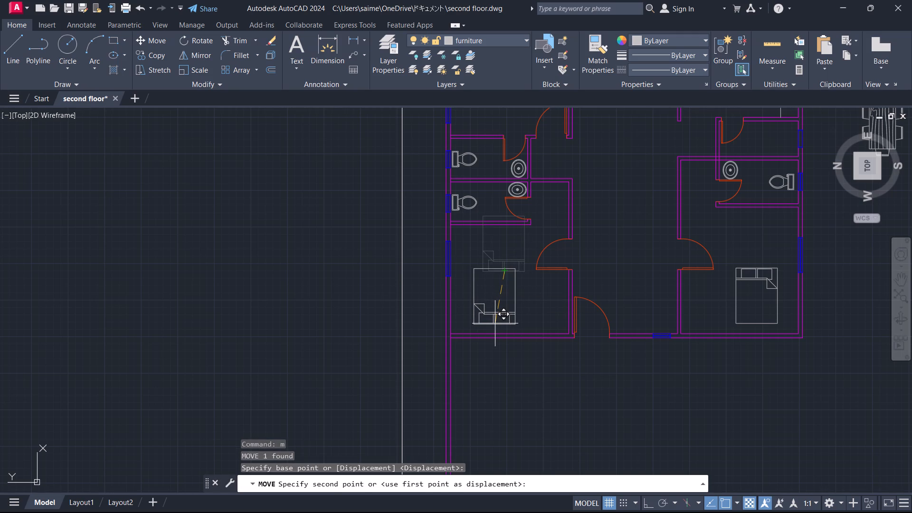
scroll(495, 323, up, 1)
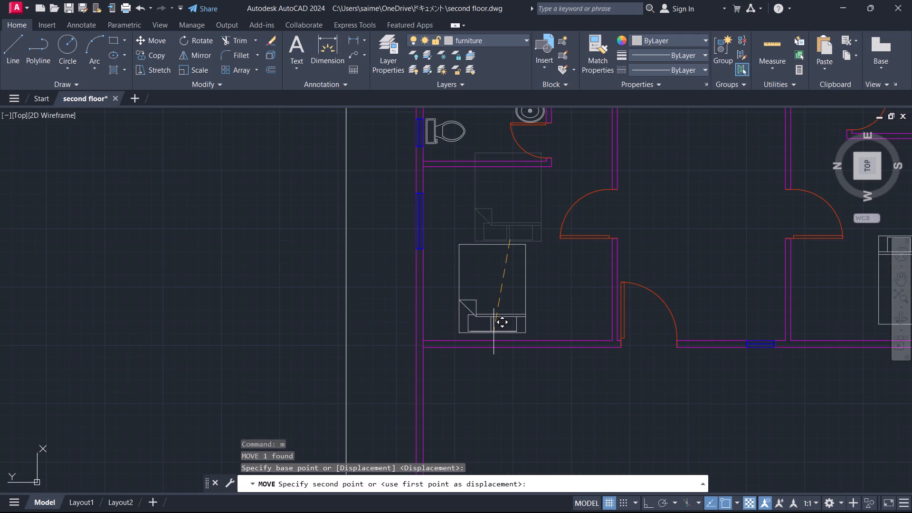
click(494, 330)
Rotate the southwest bedroom's bed 180° about its headboard's midpoint so the headboard faces west.
scroll(504, 346, down, 2)
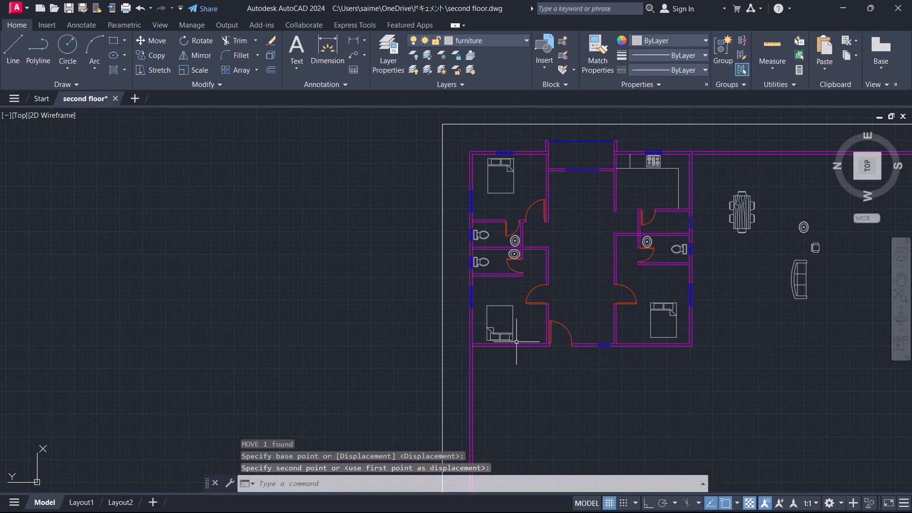
click(667, 304)
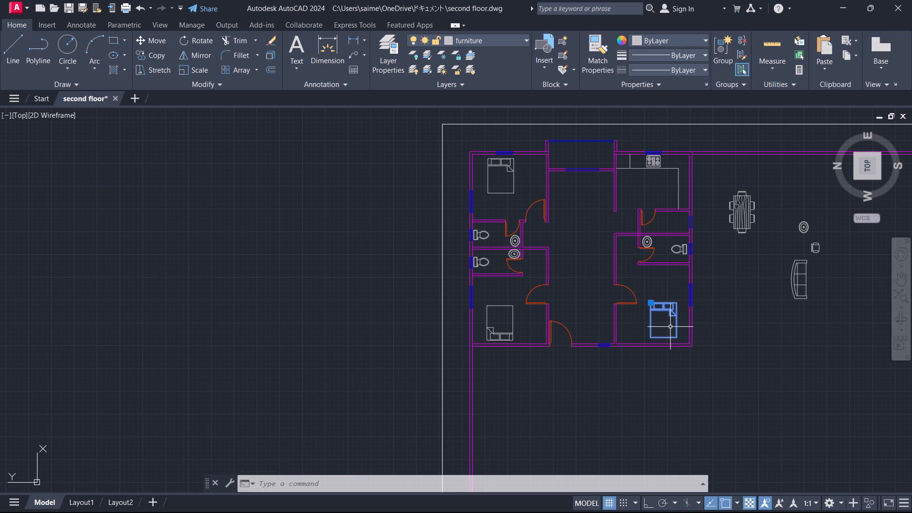
key(r)
key(o)
key(Return)
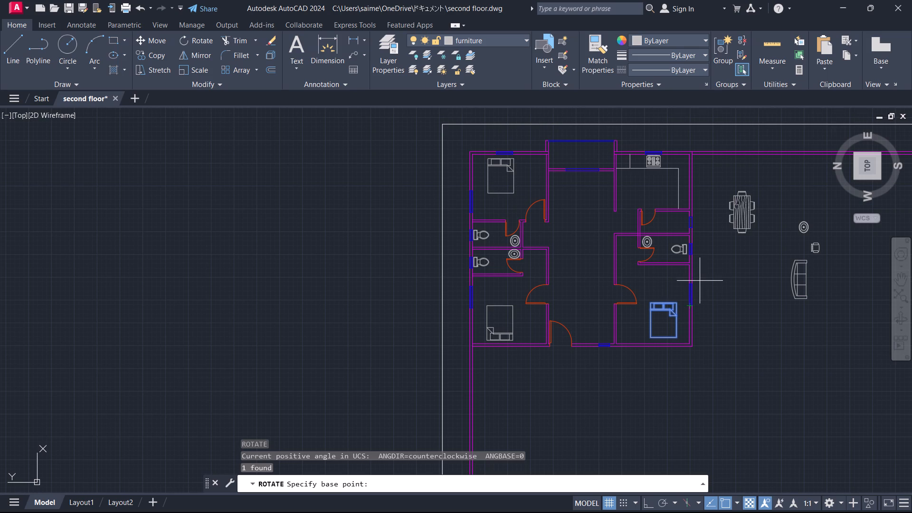
click(663, 302)
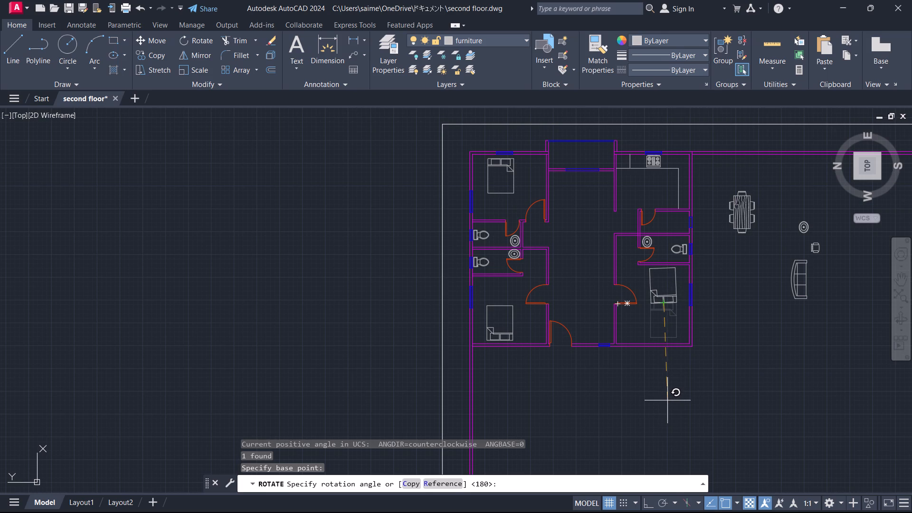
key(F8)
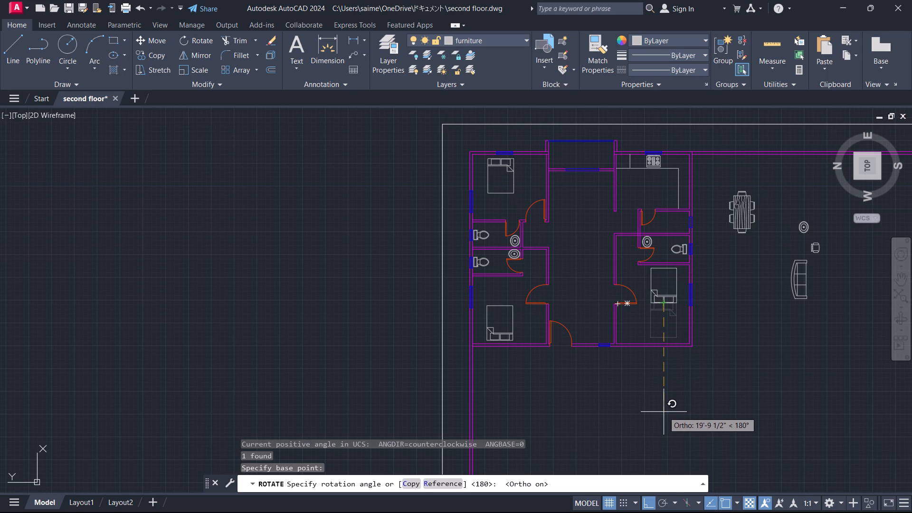
click(664, 412)
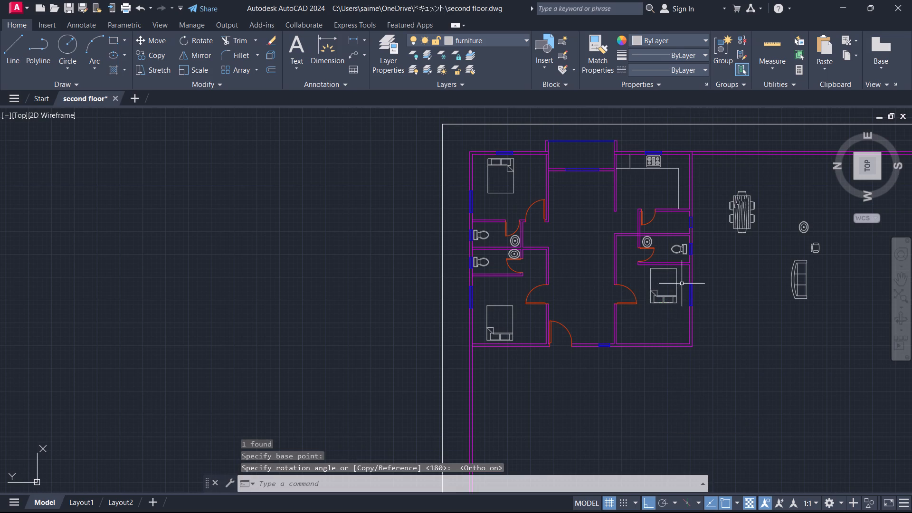
Scale up the southwest bedroom's bed to about 1.3 times its size, using its headboard's midpoint as base point.
scroll(680, 283, up, 3)
click(621, 359)
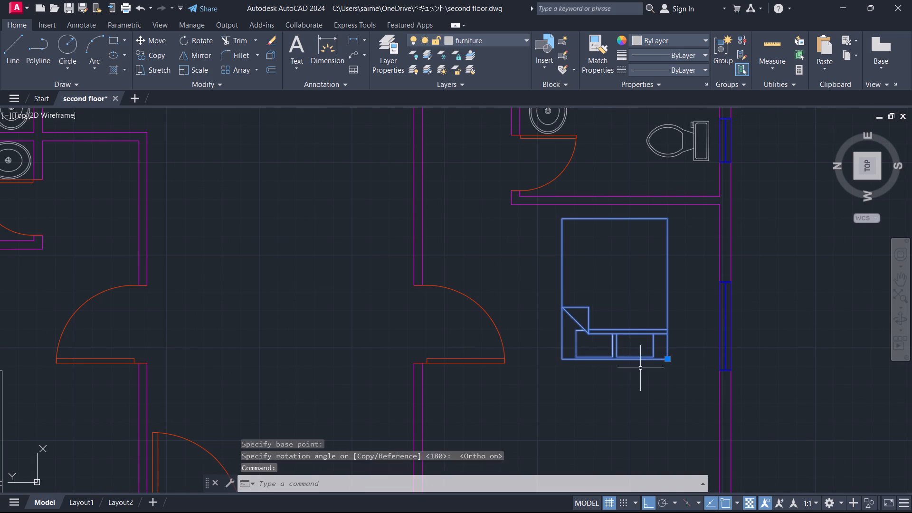
text(sc)
key(Return)
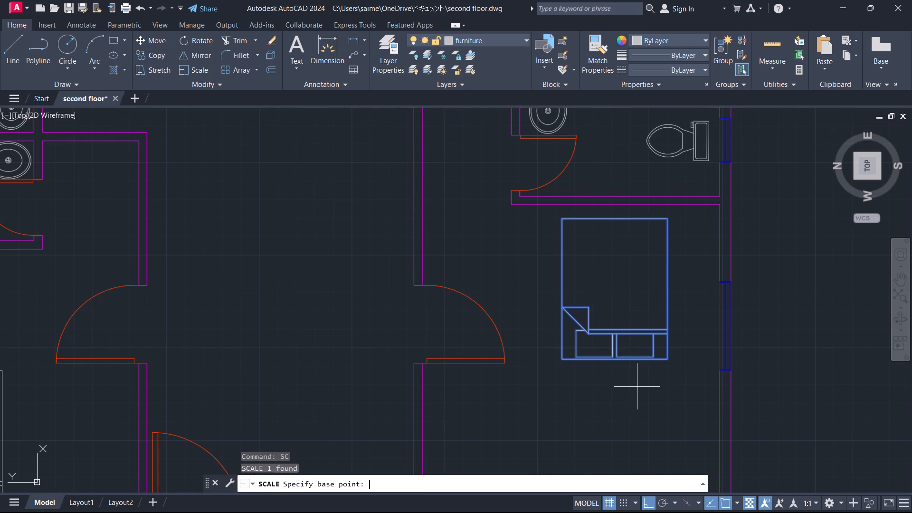
click(615, 362)
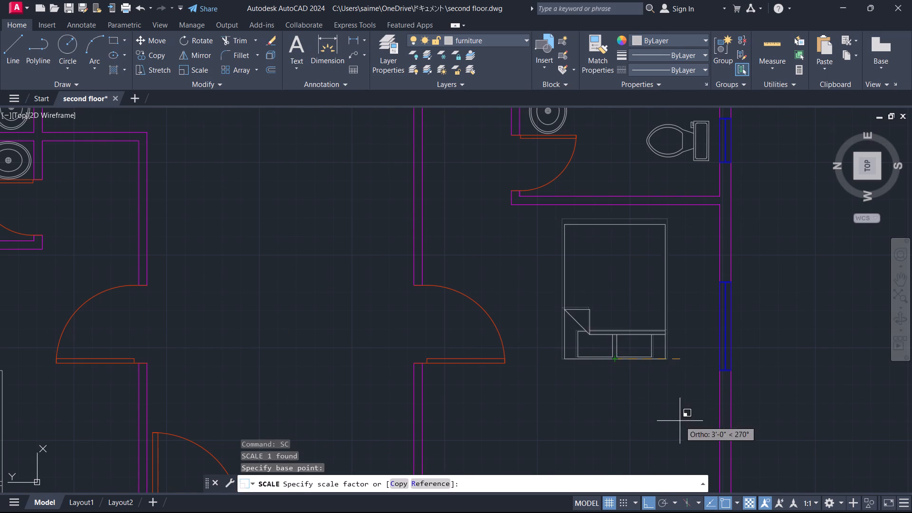
click(704, 439)
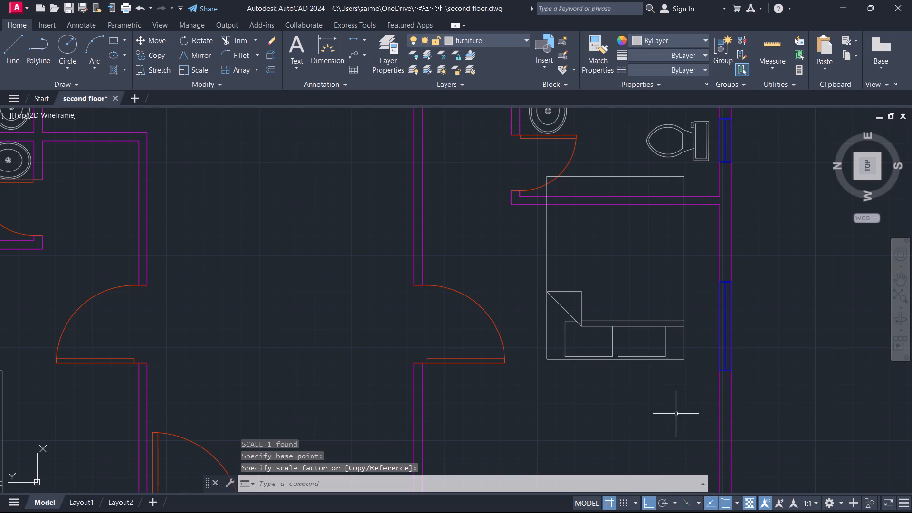
Move the enlarged southwest bedroom's bed by its headboard midpoint about 6'-5" straight west, to just off the west wall.
click(627, 360)
key(m)
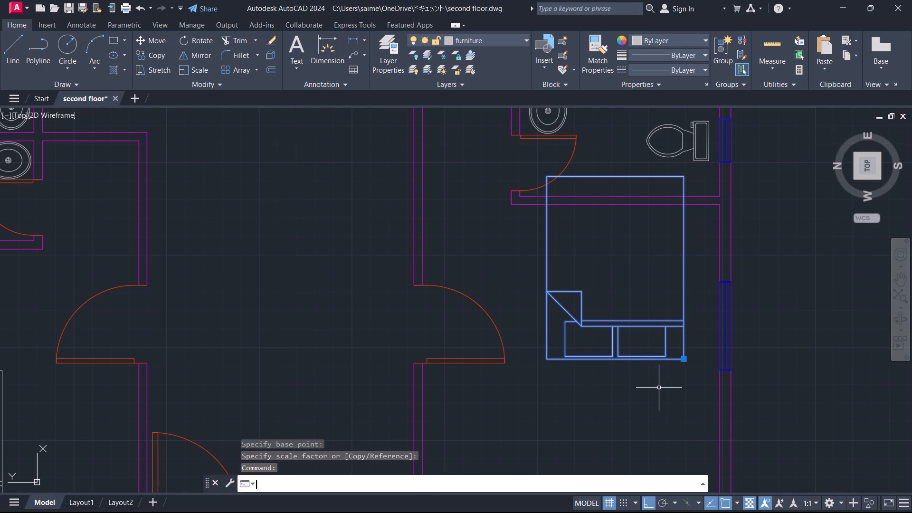
key(Return)
click(617, 362)
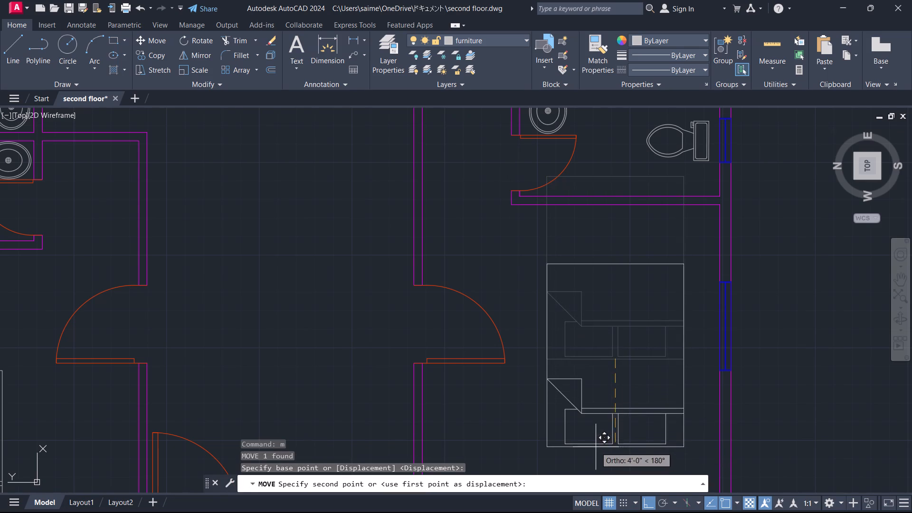
scroll(594, 441, down, 3)
scroll(595, 446, up, 3)
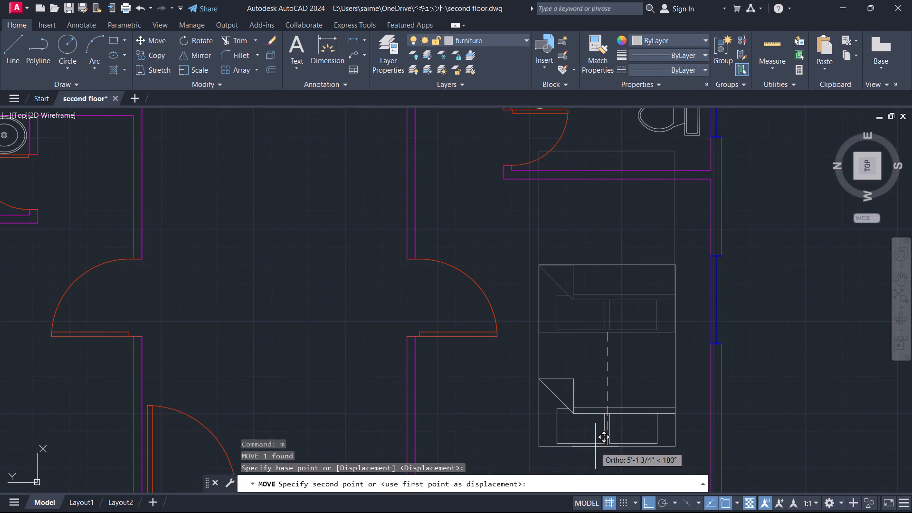
scroll(610, 443, down, 2)
middle_drag(616, 432, 615, 422)
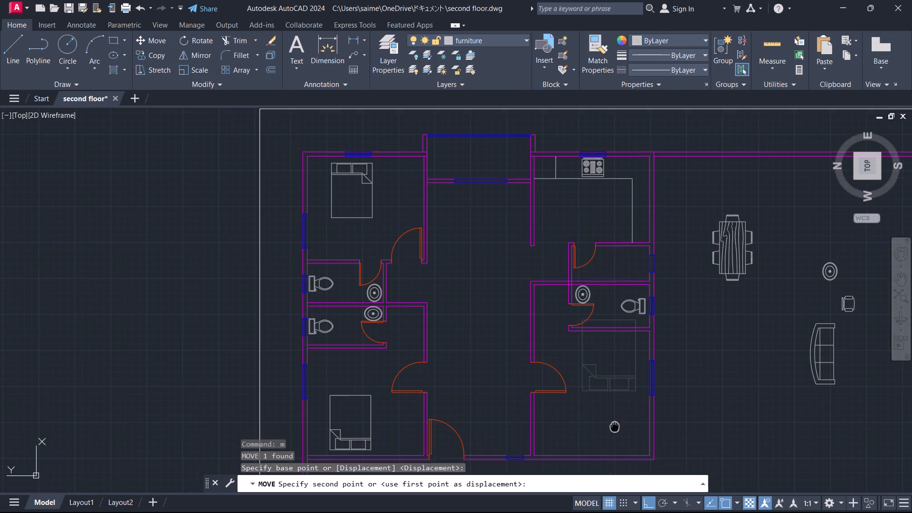
middle_drag(615, 422, 607, 323)
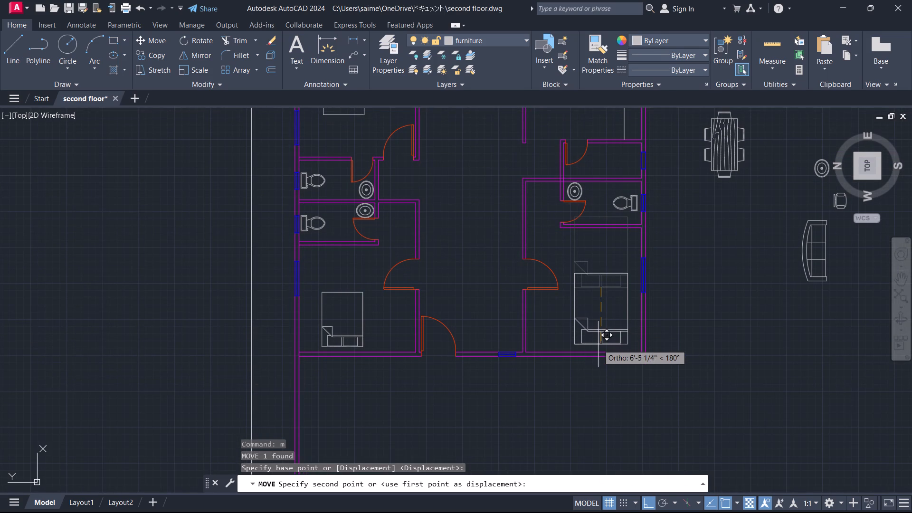
click(598, 344)
Rotate the dining table set outside the house by 90° so its long side runs north–south.
scroll(729, 336, down, 1)
middle_drag(759, 344, 757, 346)
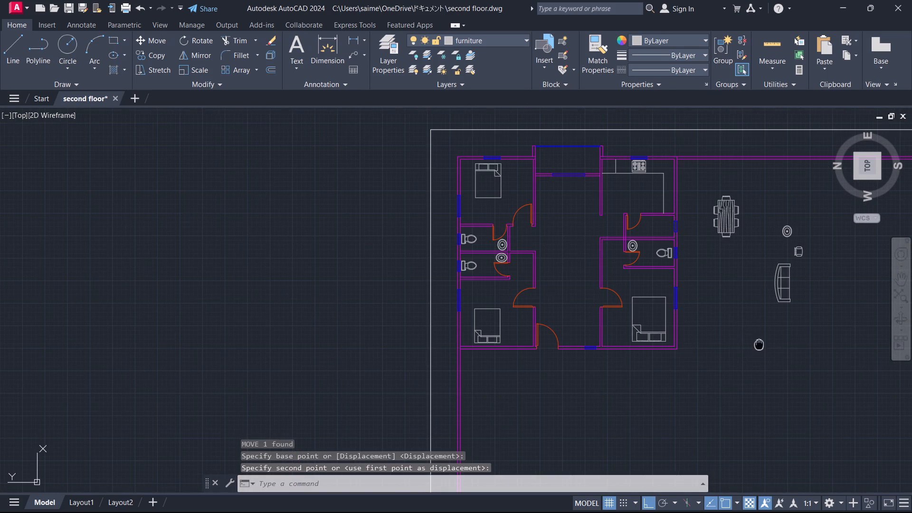
middle_drag(757, 346, 632, 365)
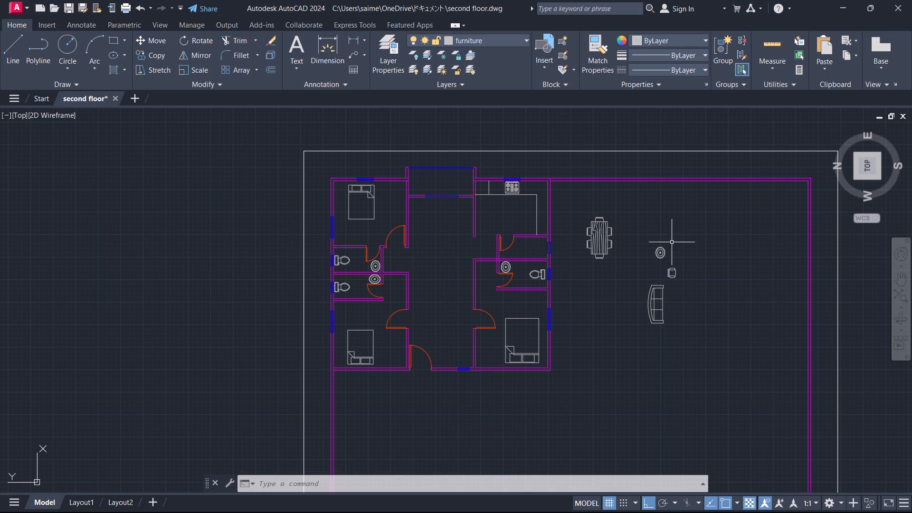
click(579, 202)
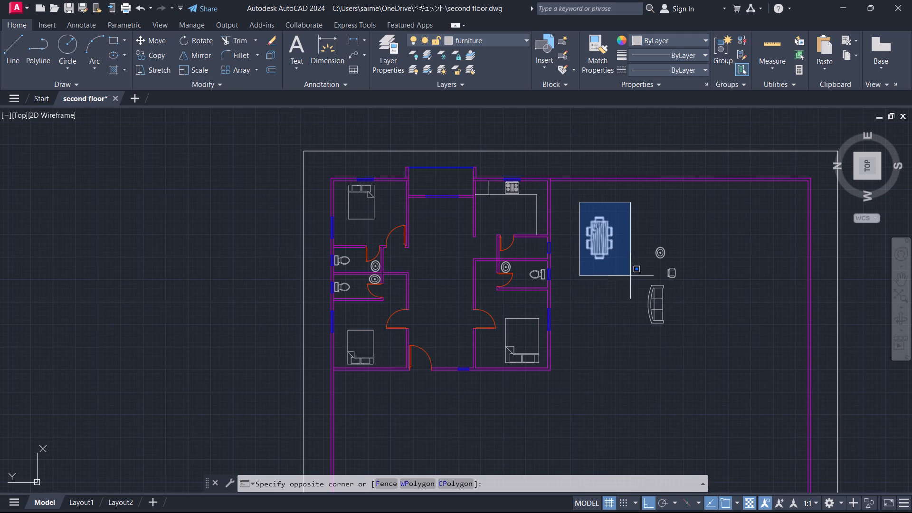
click(624, 279)
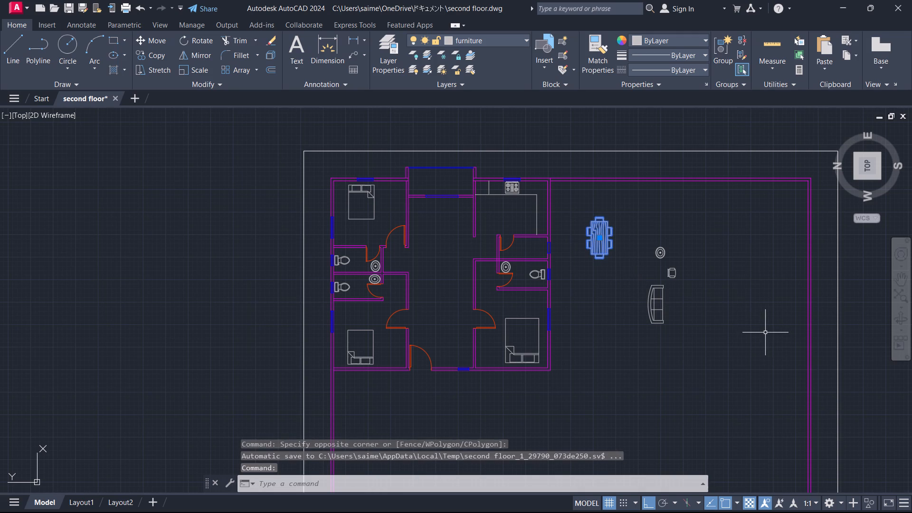
text(ro)
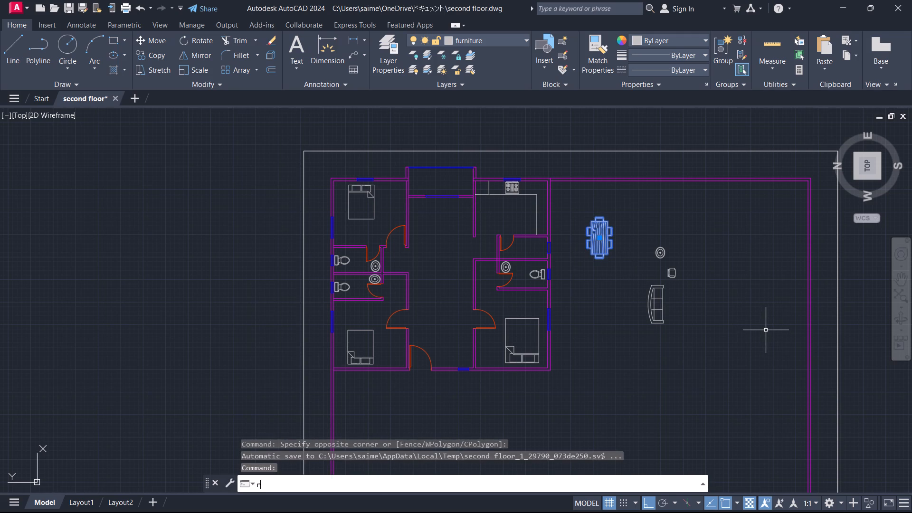
key(Return)
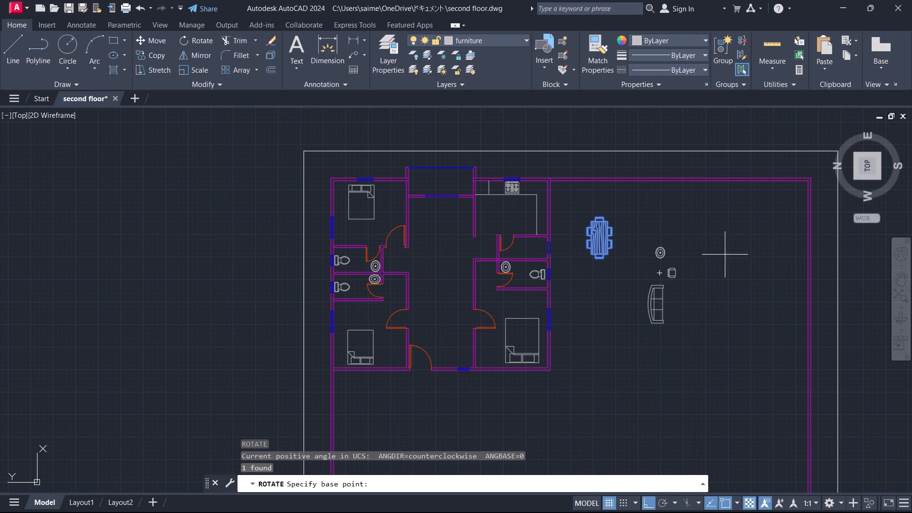
click(597, 239)
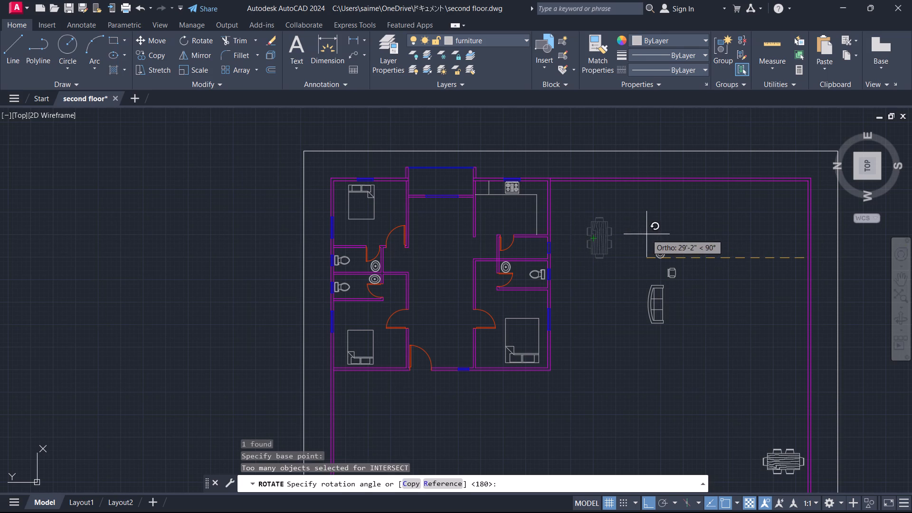
click(687, 225)
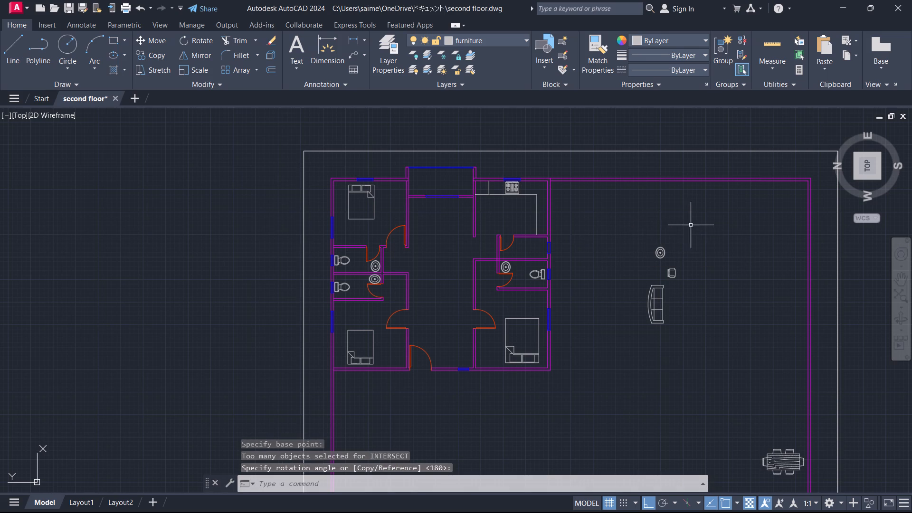
Move the rotated dining table into the central hall between the bedroom wings, with Ortho off.
middle_drag(695, 399, 695, 355)
scroll(696, 356, down, 1)
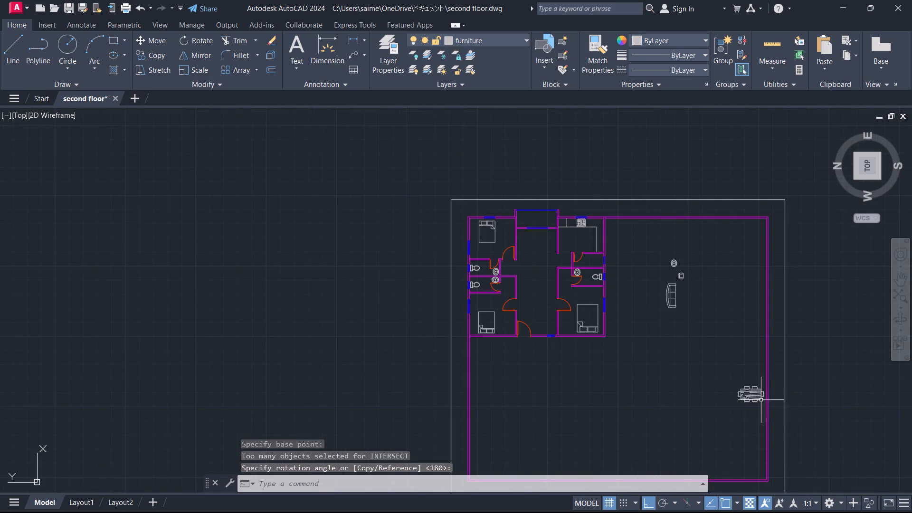
click(755, 392)
key(m)
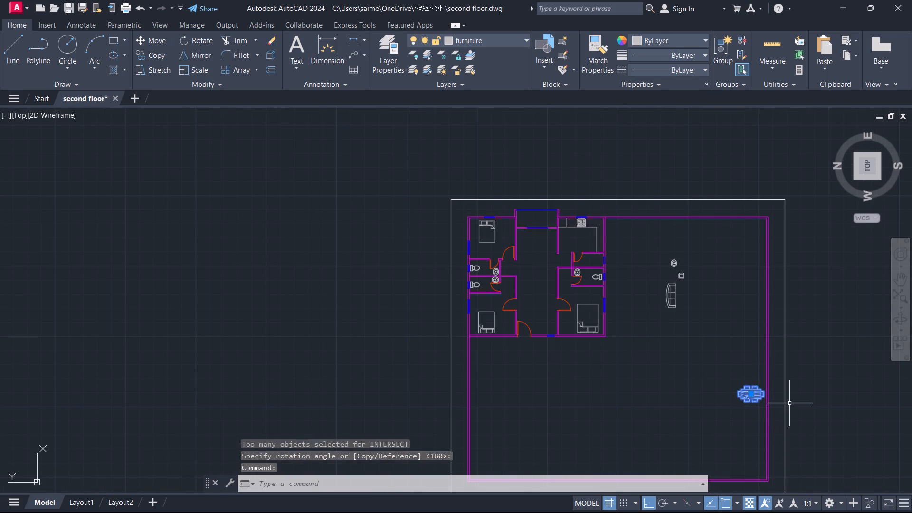
key(Return)
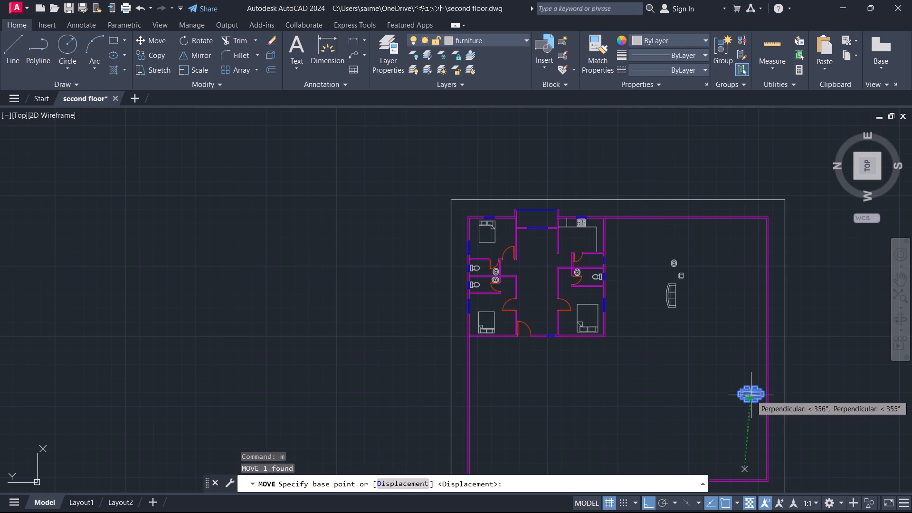
click(751, 395)
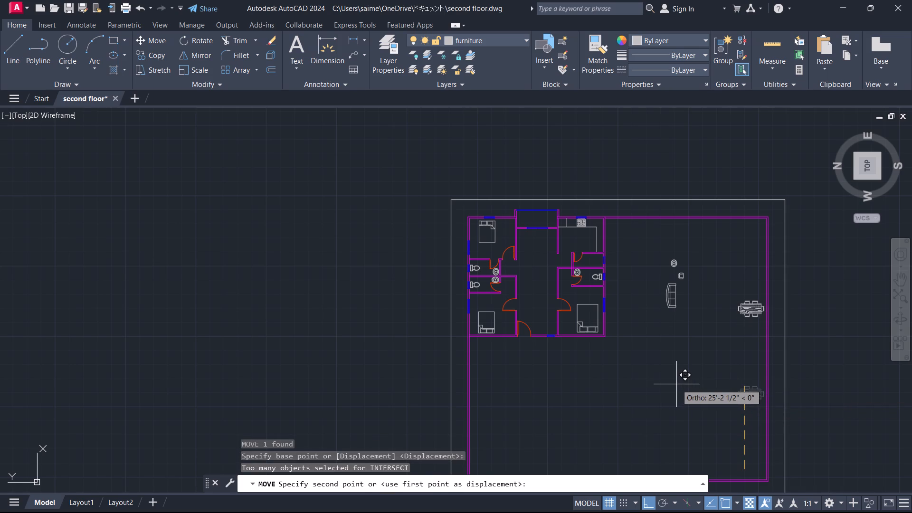
key(F8)
click(529, 360)
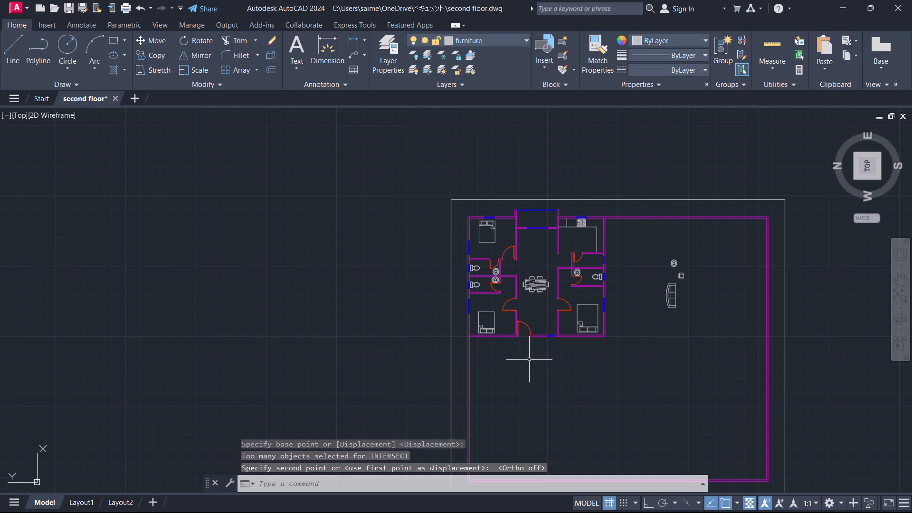
Move the dining table by its centre slightly south so it sits midway between the hall's side walls.
scroll(525, 283, up, 3)
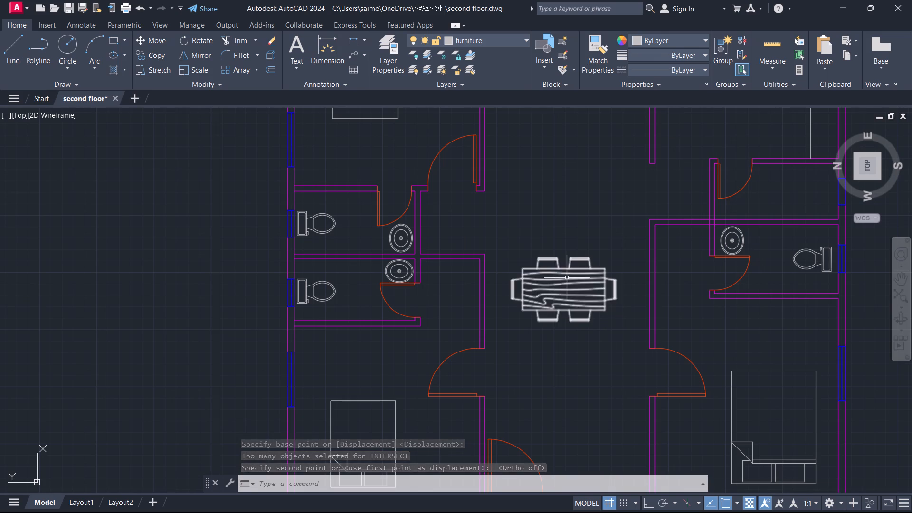
click(567, 278)
key(m)
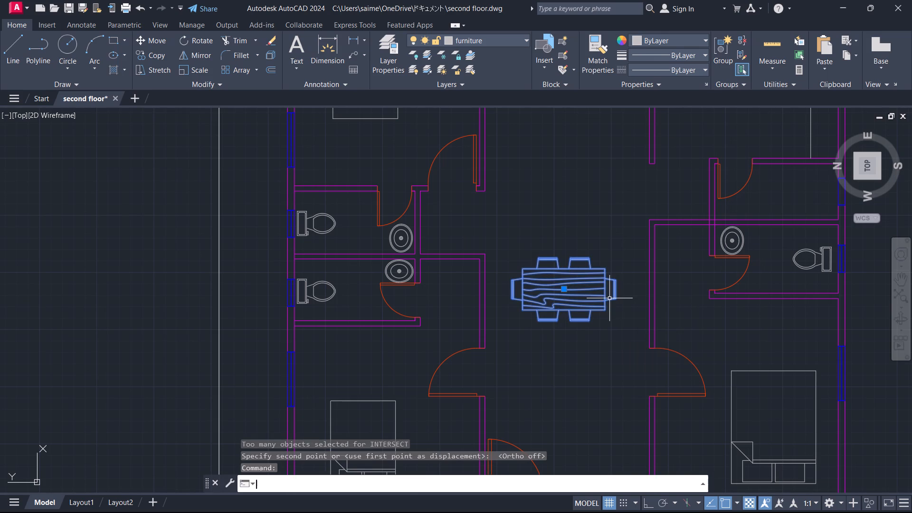
key(Return)
click(566, 290)
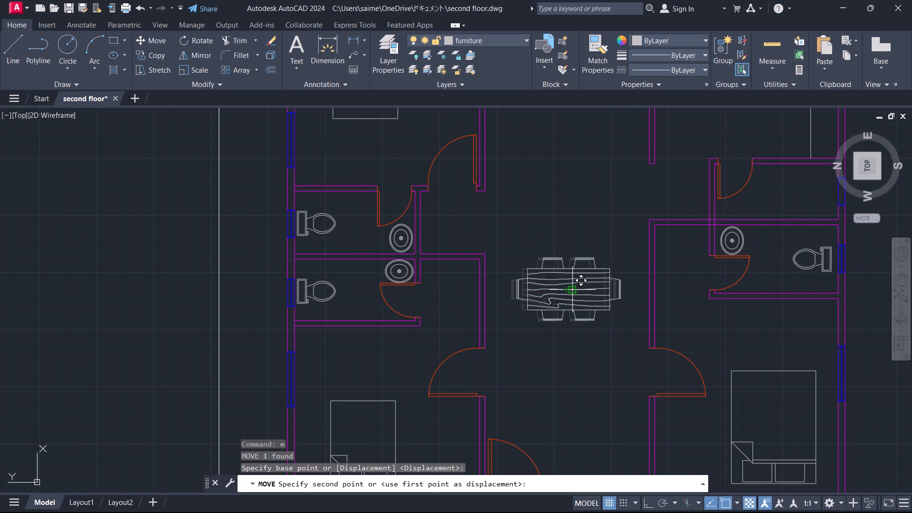
click(575, 290)
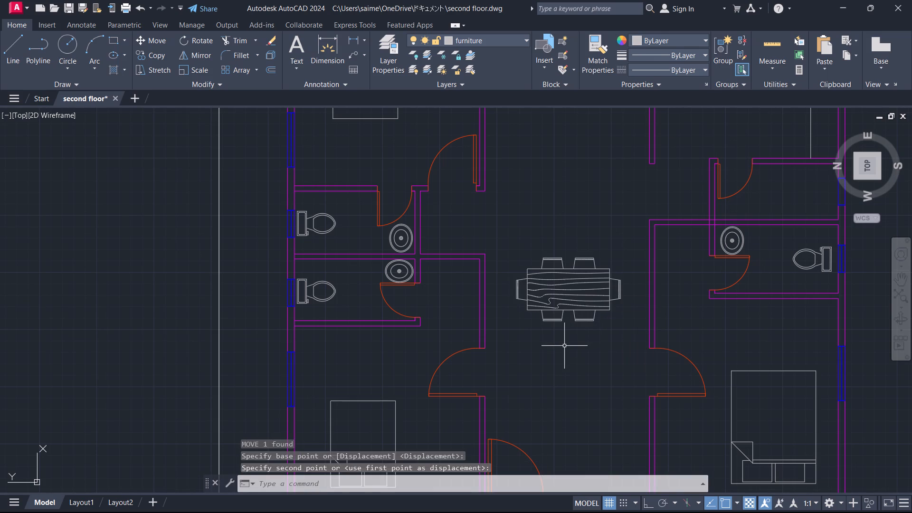
key(Escape)
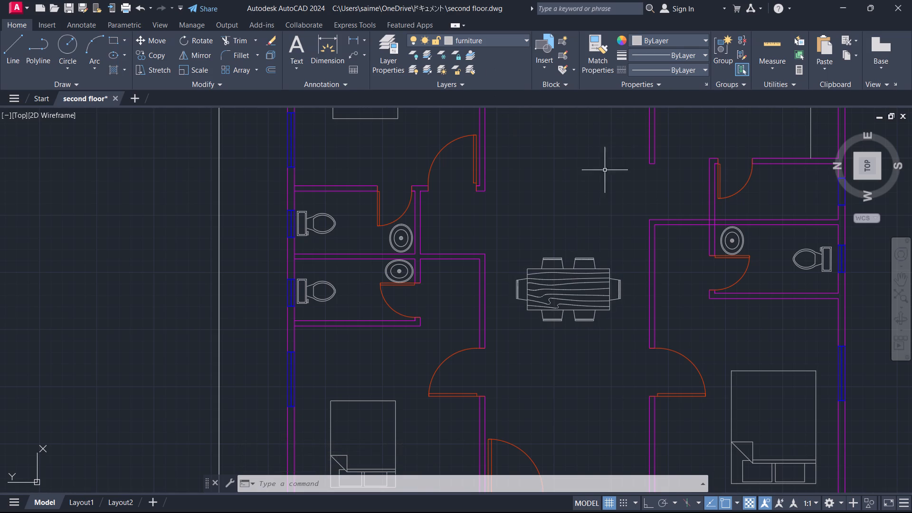
Erase the spare oval washbasin lying outside the house above the sofa.
scroll(608, 182, down, 1)
middle_drag(615, 176, 557, 192)
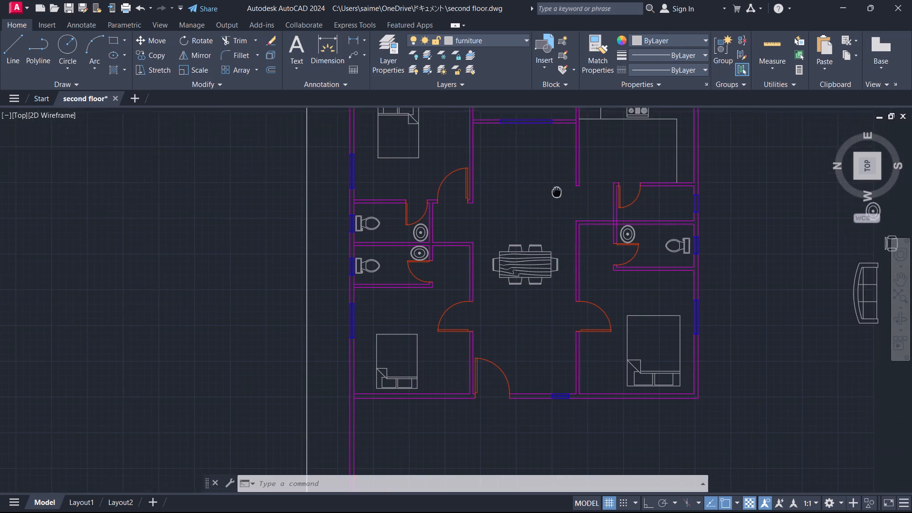
middle_drag(557, 192, 529, 213)
scroll(530, 212, down, 1)
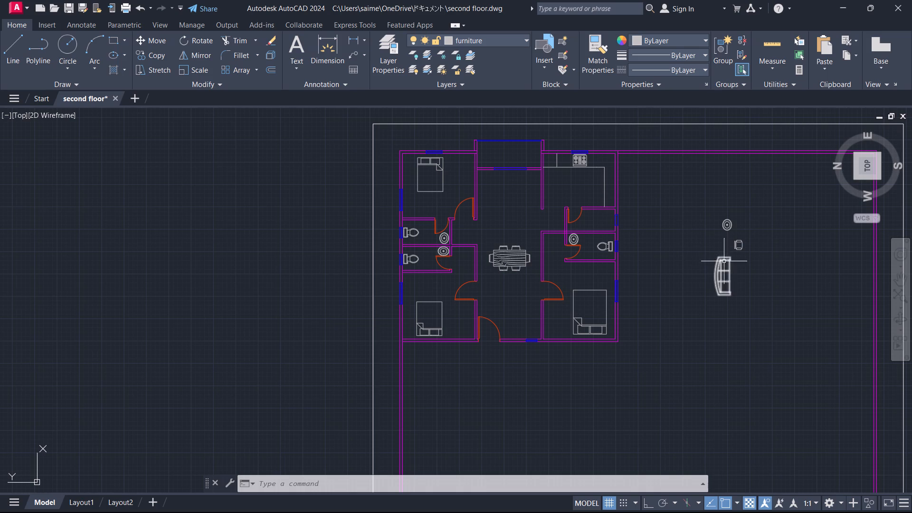
middle_drag(763, 258, 622, 308)
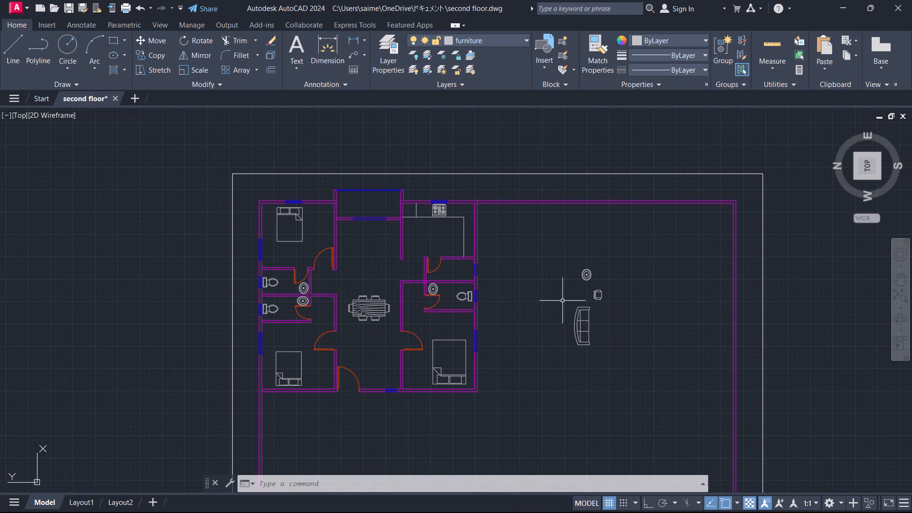
scroll(553, 300, up, 1)
click(602, 254)
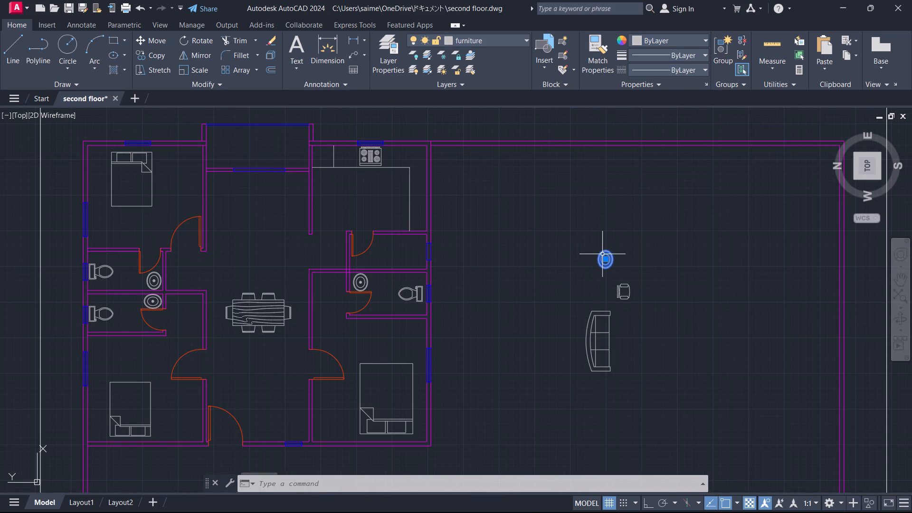
key(e)
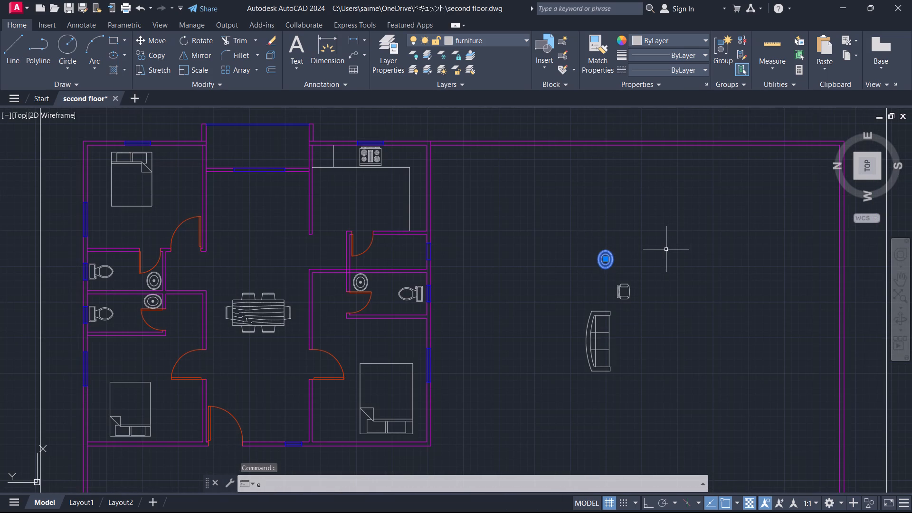
key(Return)
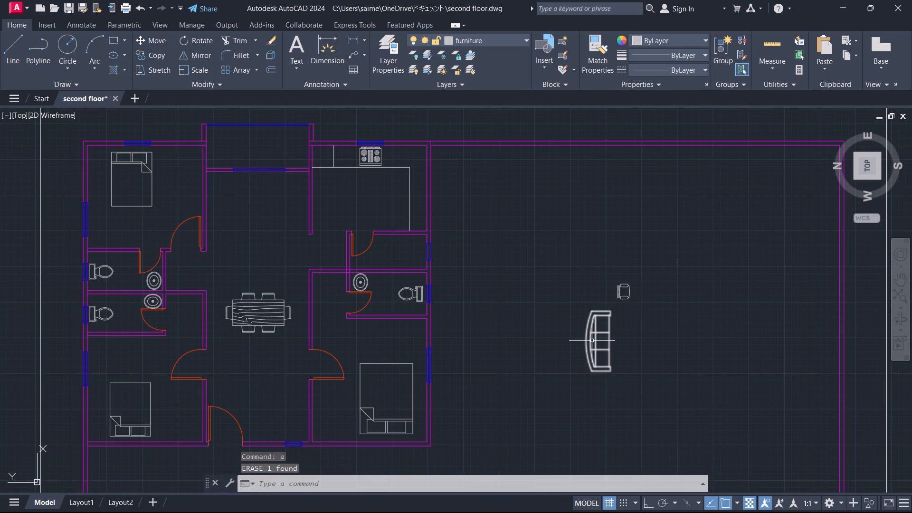
Copy the armchair lying outside the house twice into the north end of the east balcony, one behind the other.
click(618, 294)
text(co)
key(Return)
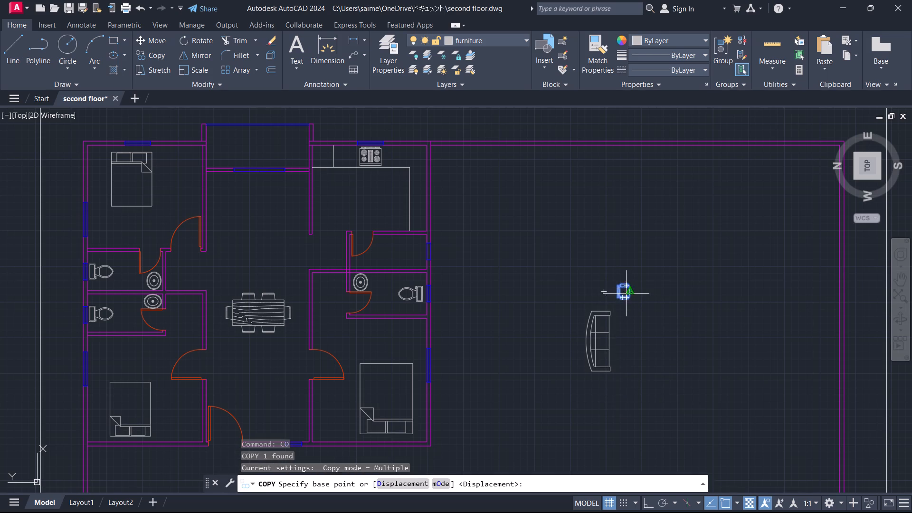
click(624, 292)
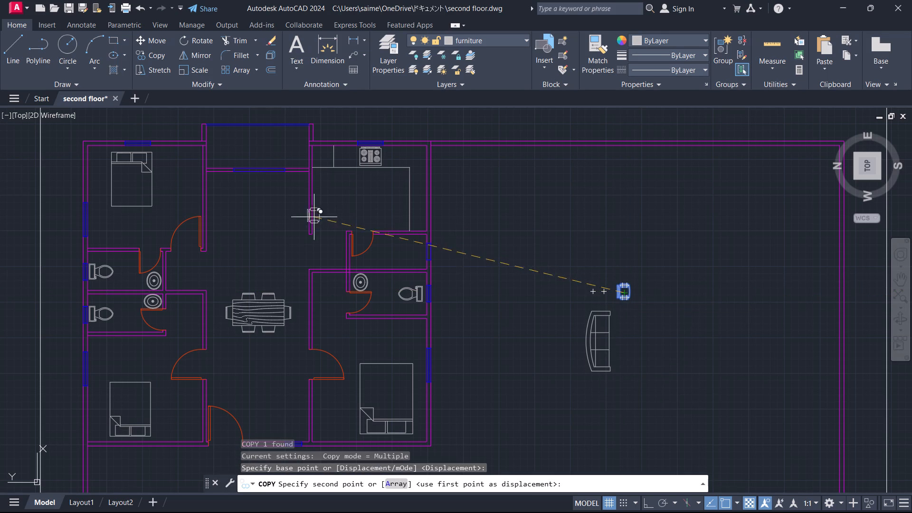
scroll(223, 146, up, 3)
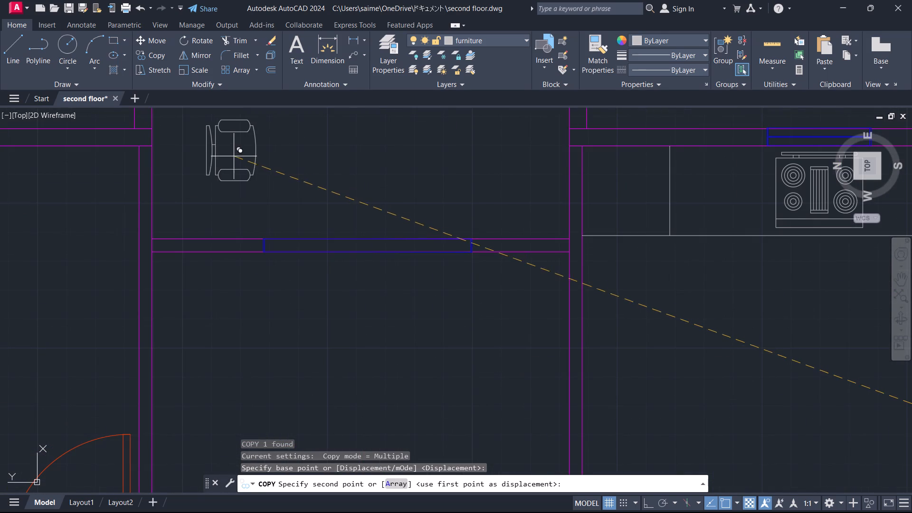
middle_drag(239, 160, 296, 361)
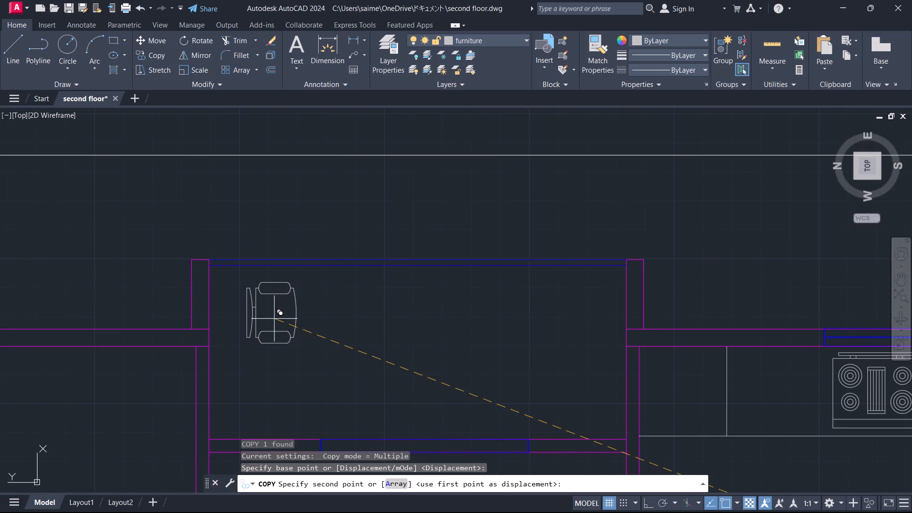
click(274, 319)
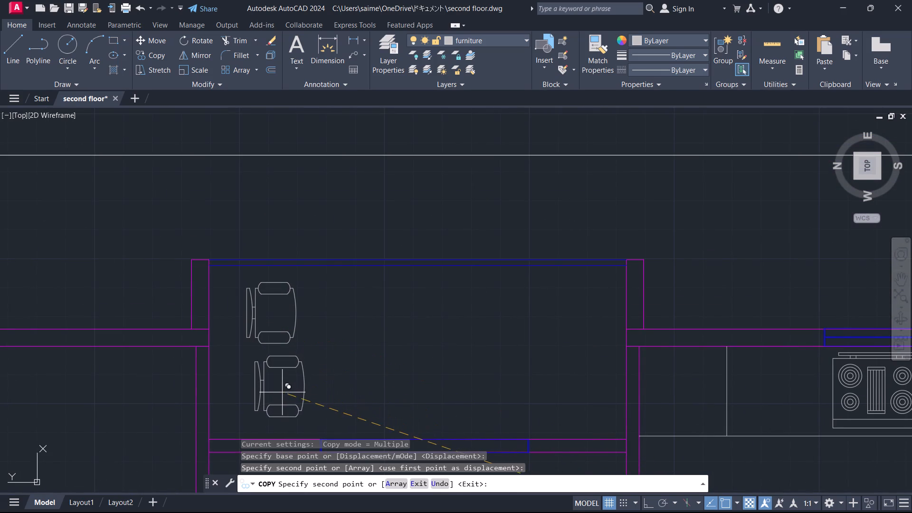
click(282, 392)
key(Escape)
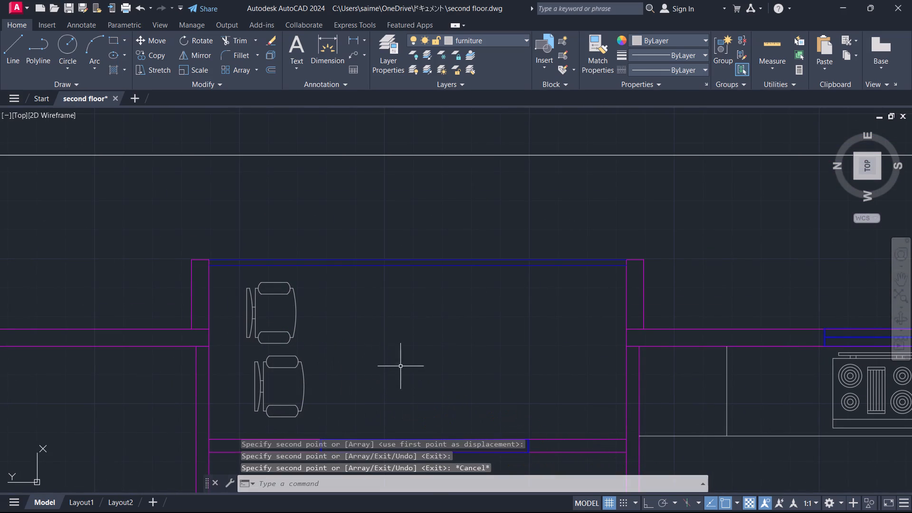
Scale the balcony's outer (east) armchair down freehand to about three quarters of its size, based at its backrest.
click(247, 303)
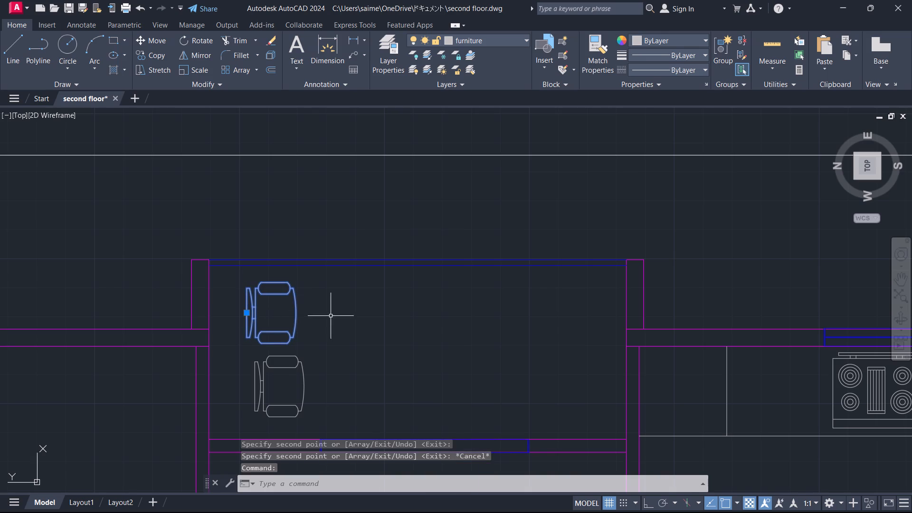
key(s)
key(c)
key(Return)
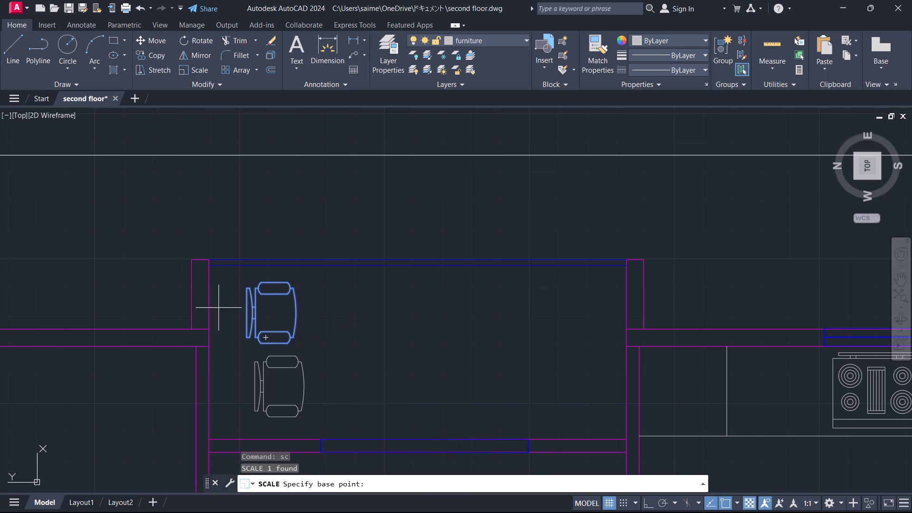
click(245, 316)
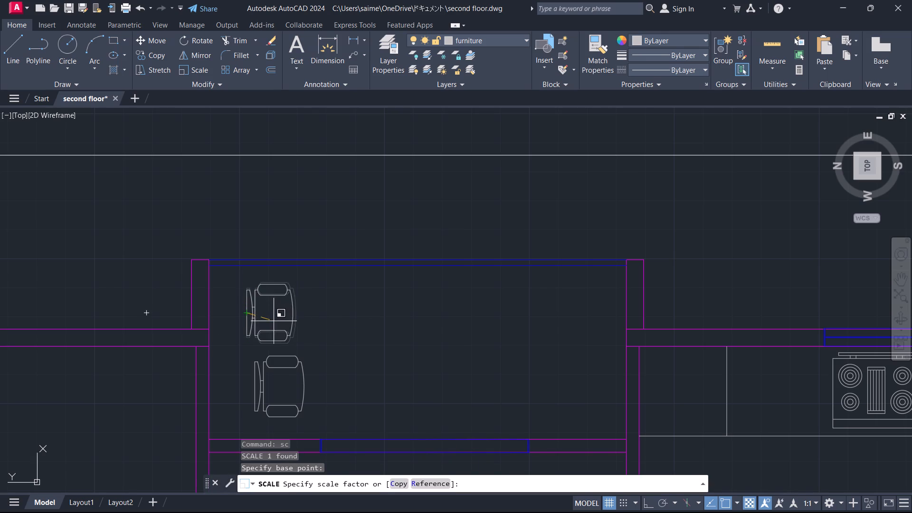
click(268, 320)
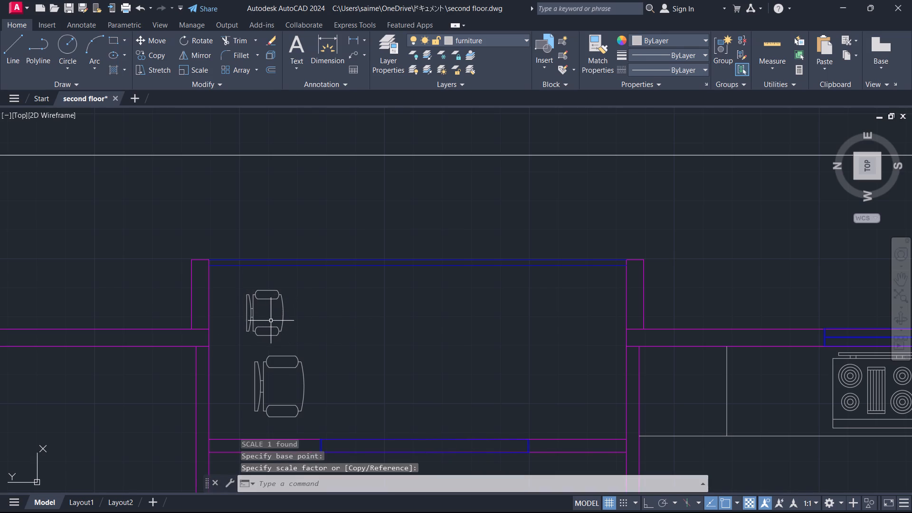
Scale the balcony's inner (west) armchair down freehand from its backrest to roughly match the outer one.
click(254, 377)
text(sc)
key(Return)
click(251, 388)
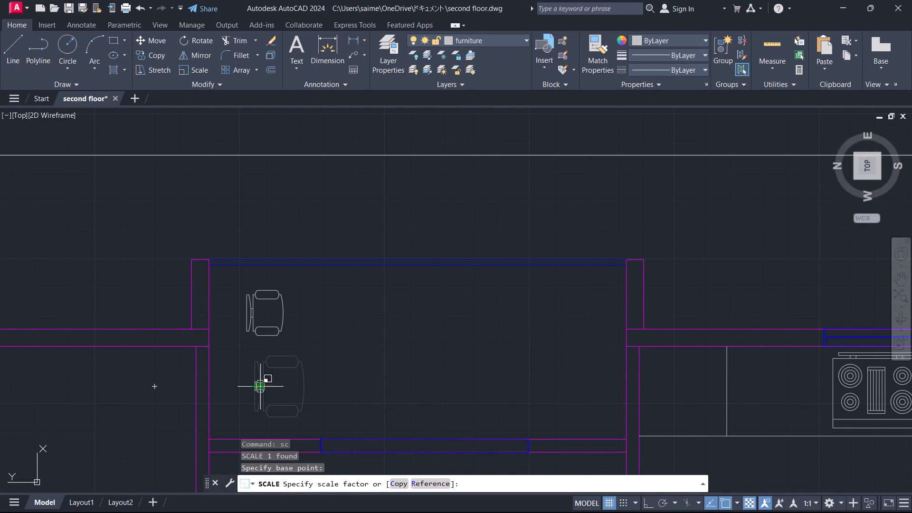
click(278, 388)
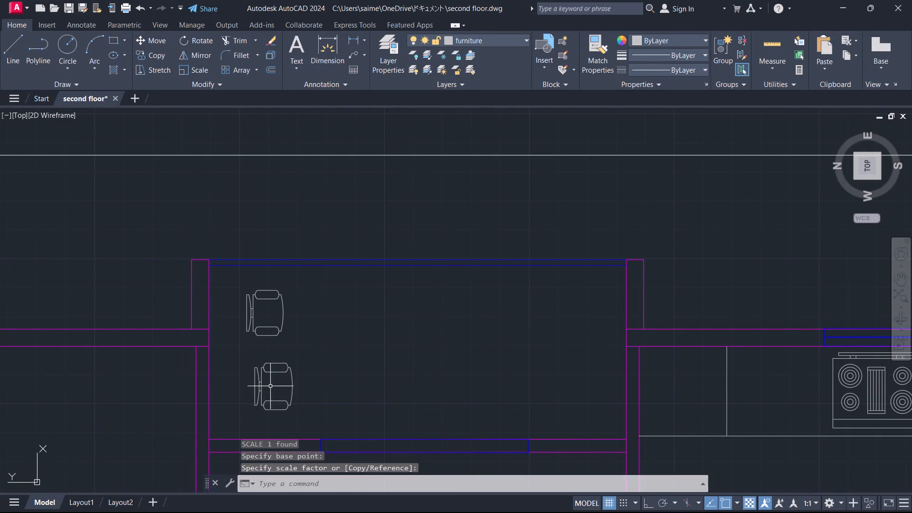
Move the outer armchair slightly with Ortho on so its backrest roughly lines up with the inner armchair's.
click(245, 313)
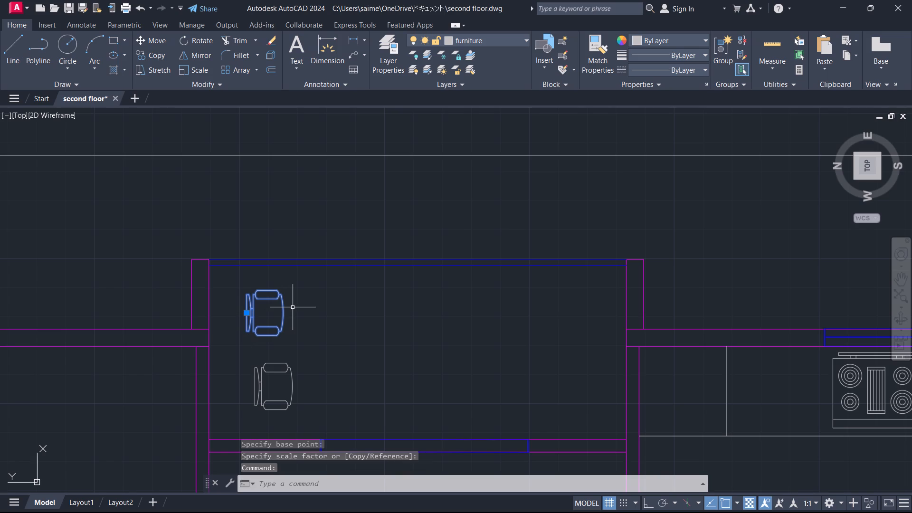
key(m)
key(Return)
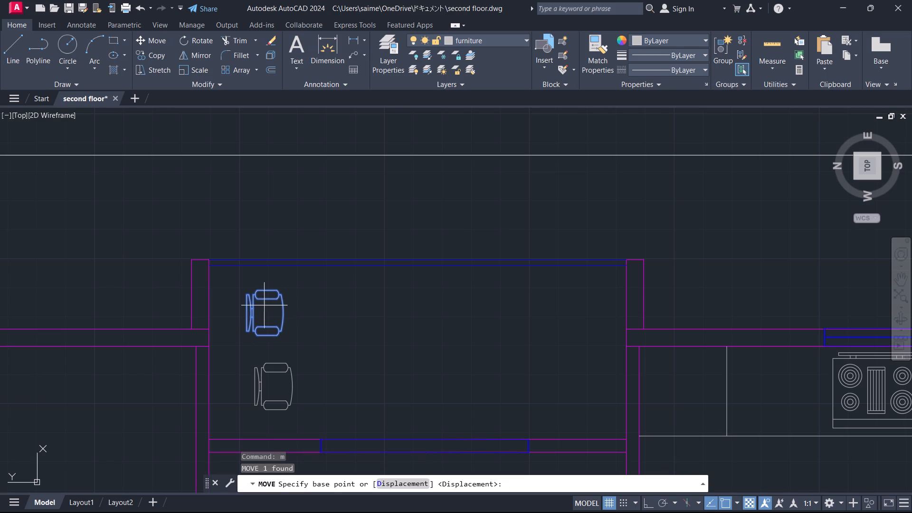
click(247, 313)
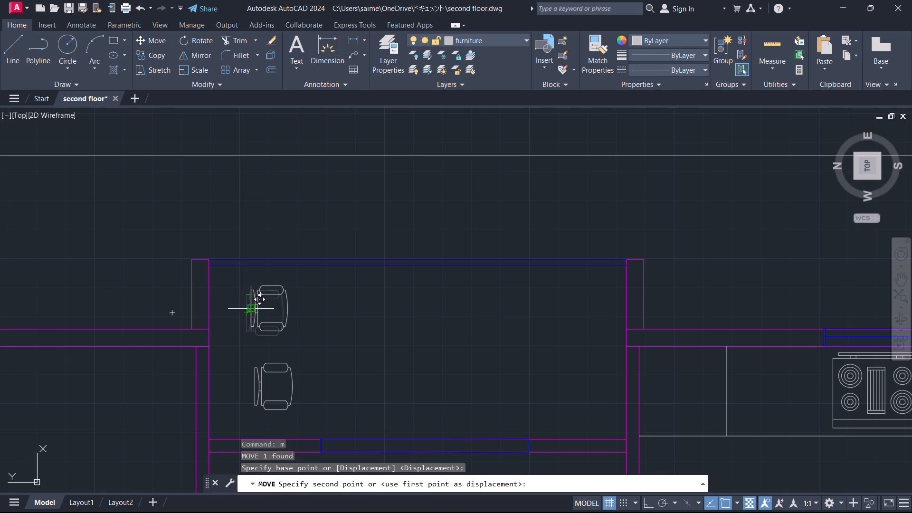
key(F8)
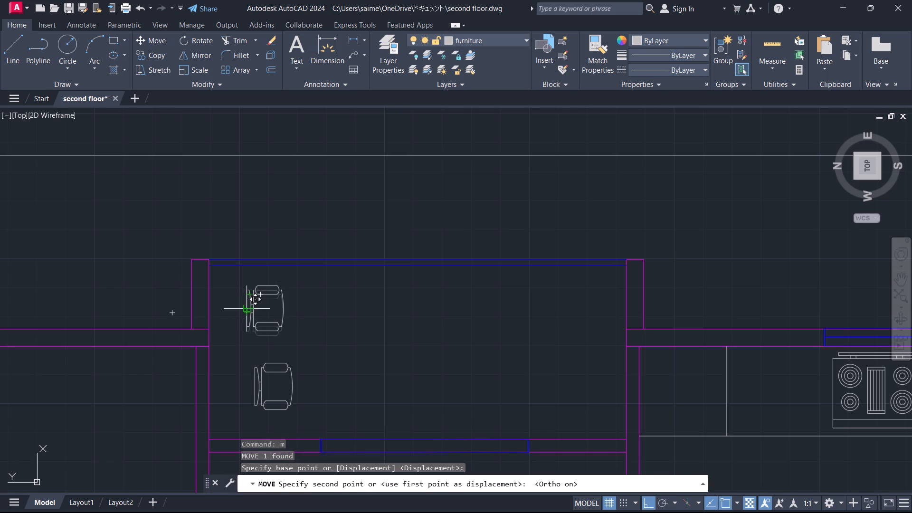
click(259, 309)
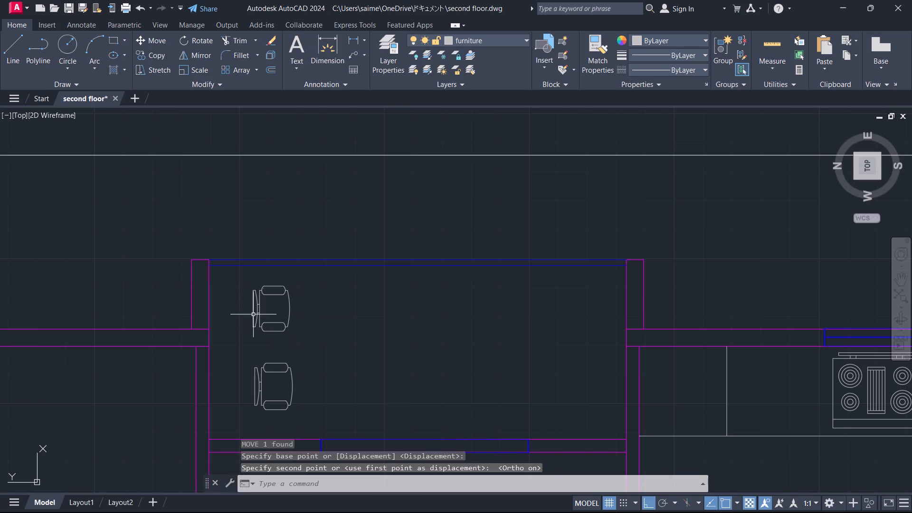
Rotate the outer armchair about its front edge by about 2°, with Ortho off.
click(291, 305)
text(ro)
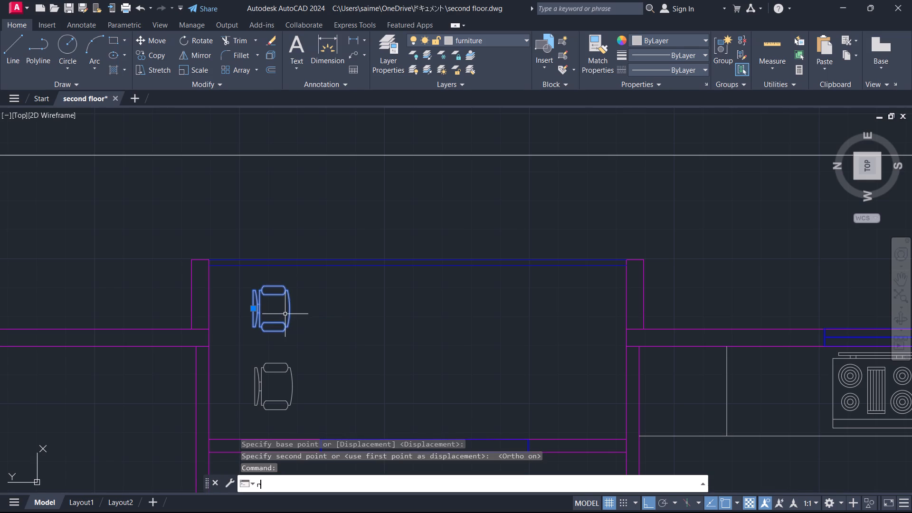
key(Return)
click(289, 313)
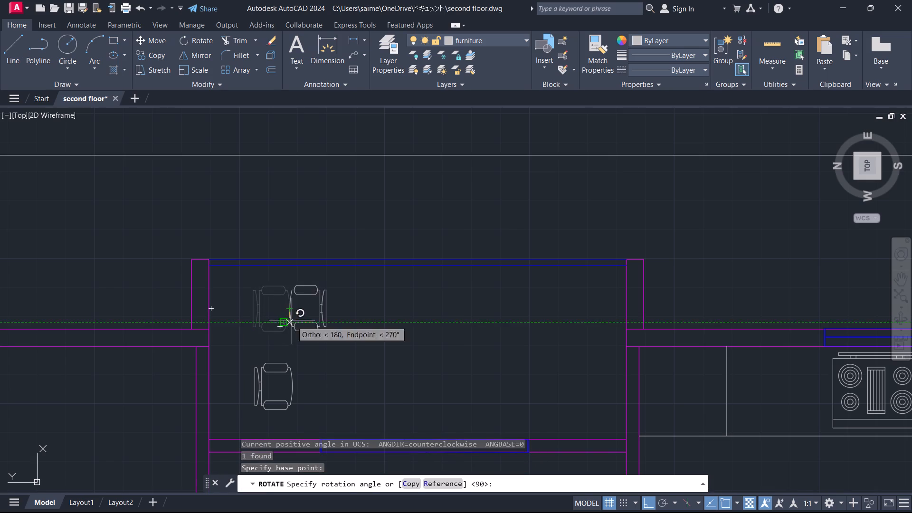
key(F8)
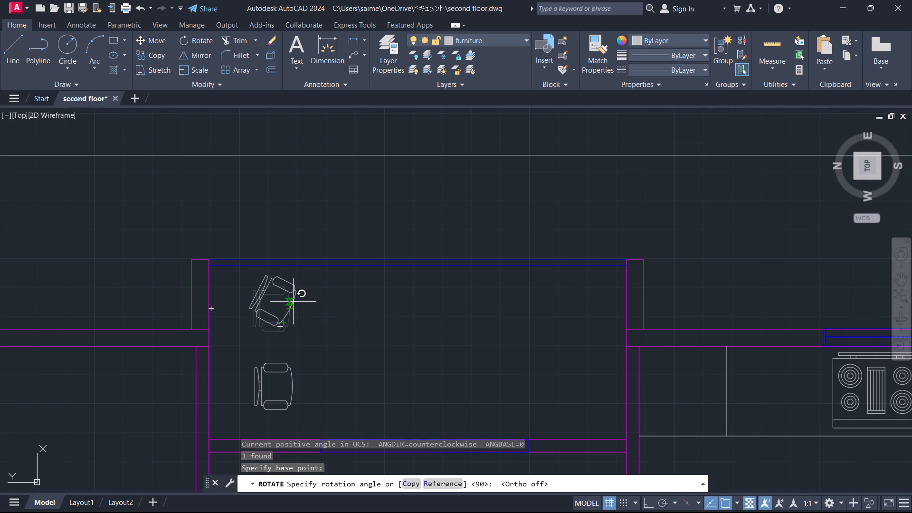
click(293, 302)
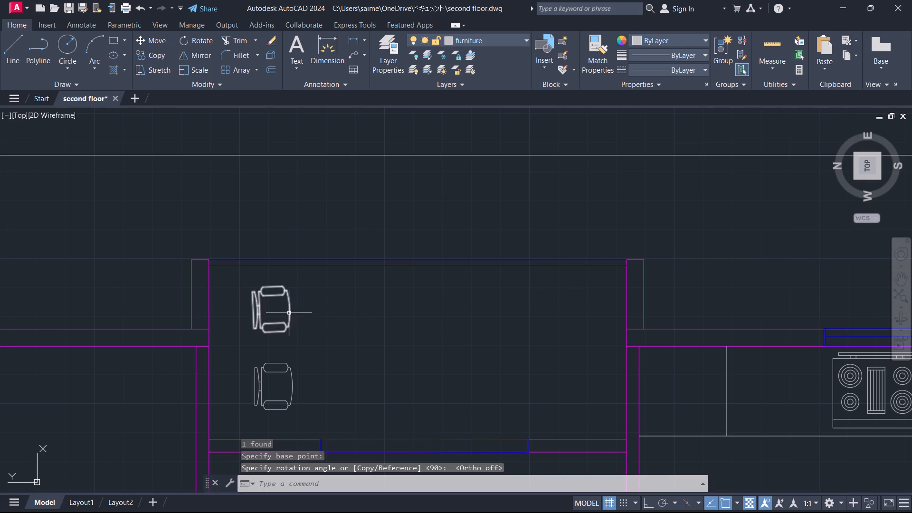
Rotate the outer armchair about its backrest by about 329° so it faces diagonally in toward the house.
click(289, 313)
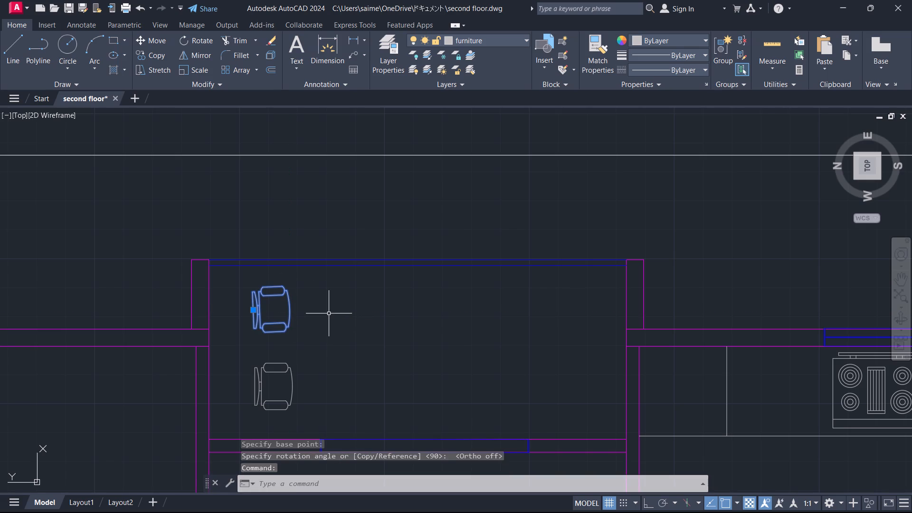
key(r)
key(o)
key(Return)
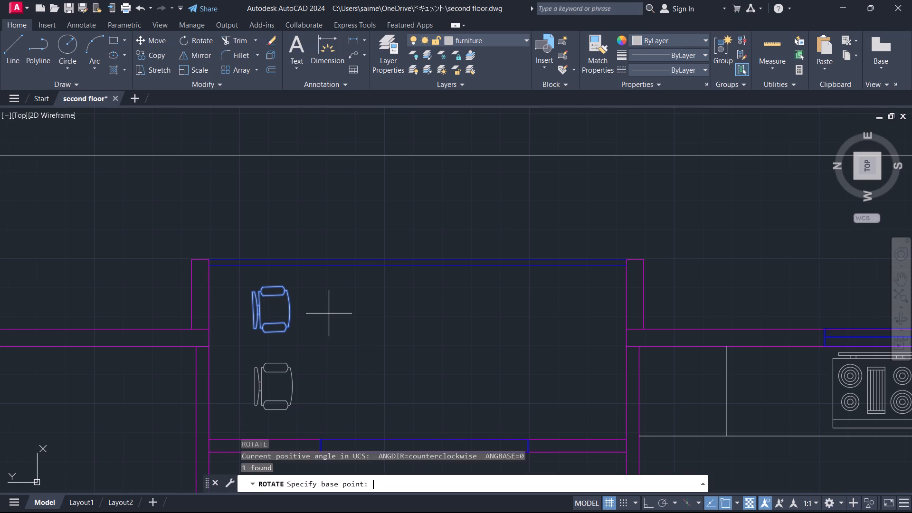
click(251, 310)
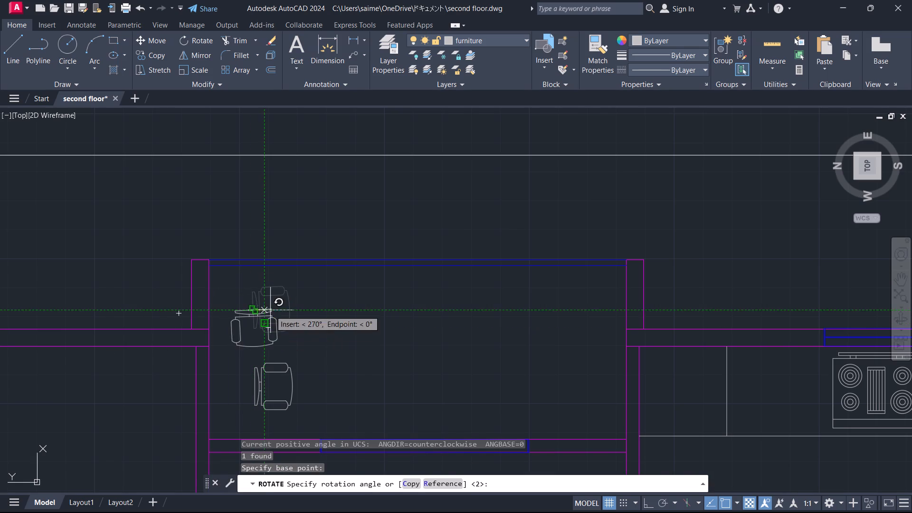
click(271, 280)
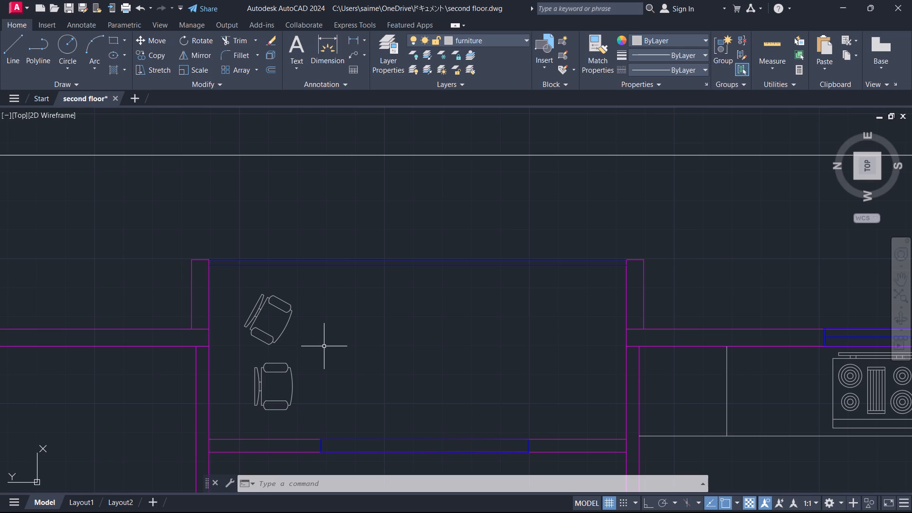
Rotate the inner armchair freehand about its backrest in the opposite direction so the two armchairs face toward each other.
click(259, 389)
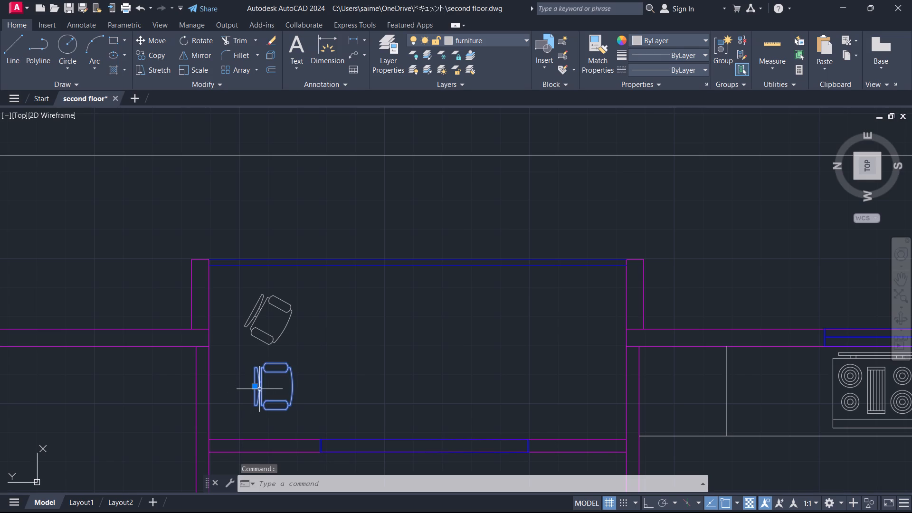
text(ro)
key(Return)
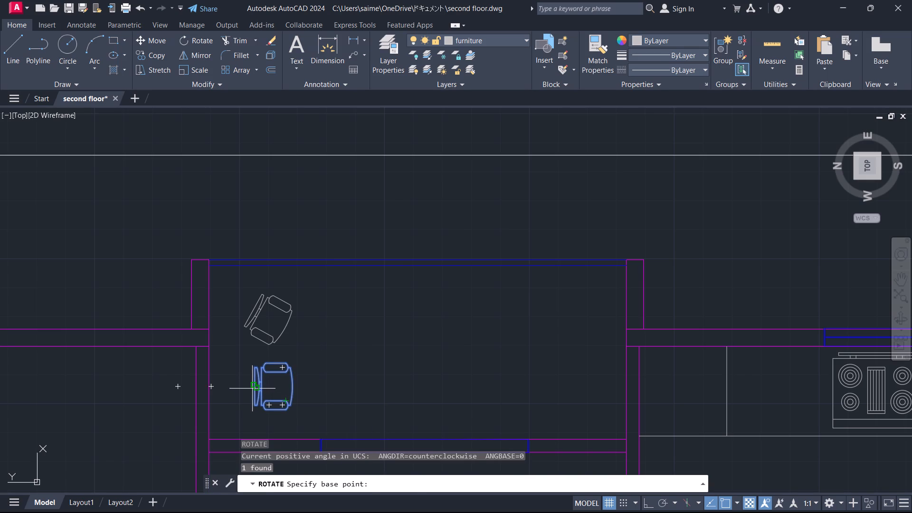
click(252, 388)
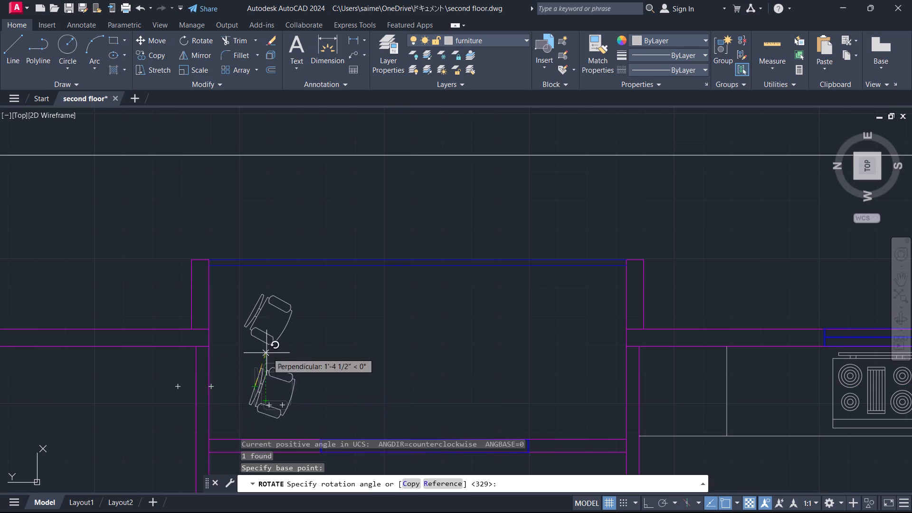
click(241, 361)
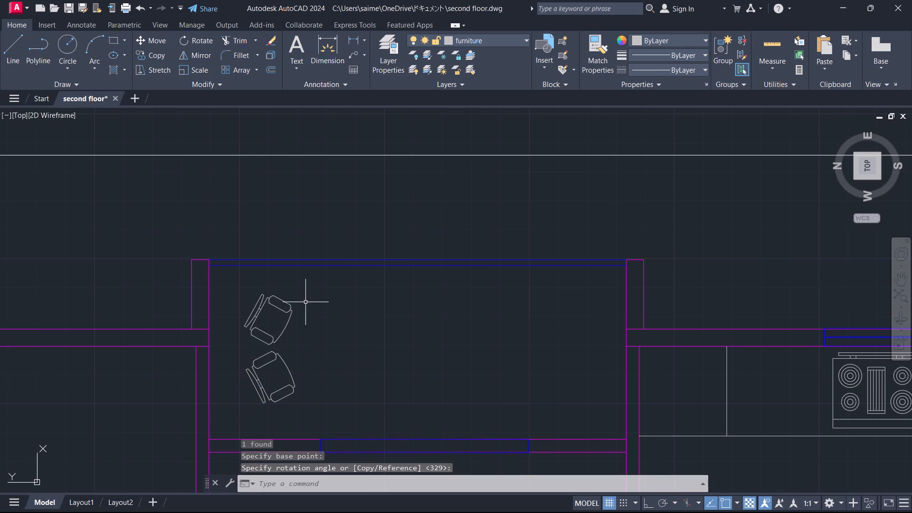
Draw a small circle as a round side table in front of and midway between the two balcony armchairs.
middle_drag(320, 348, 302, 339)
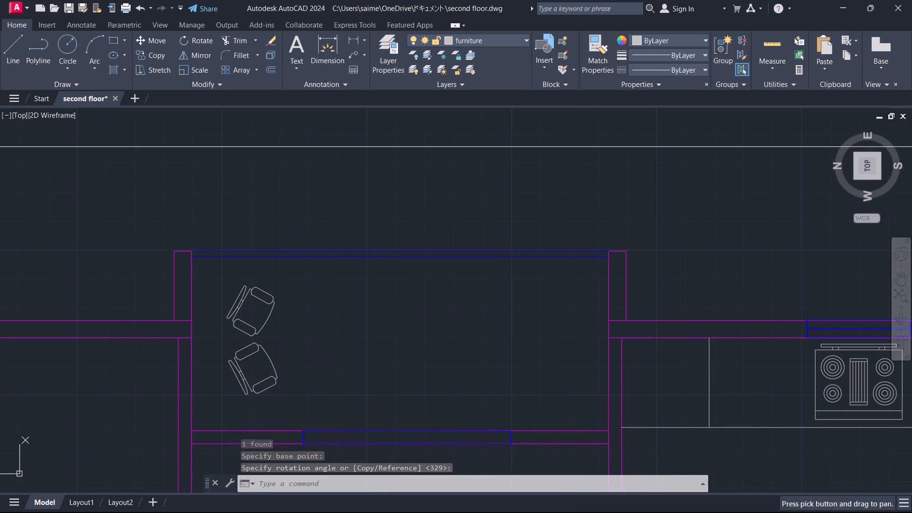
key(c)
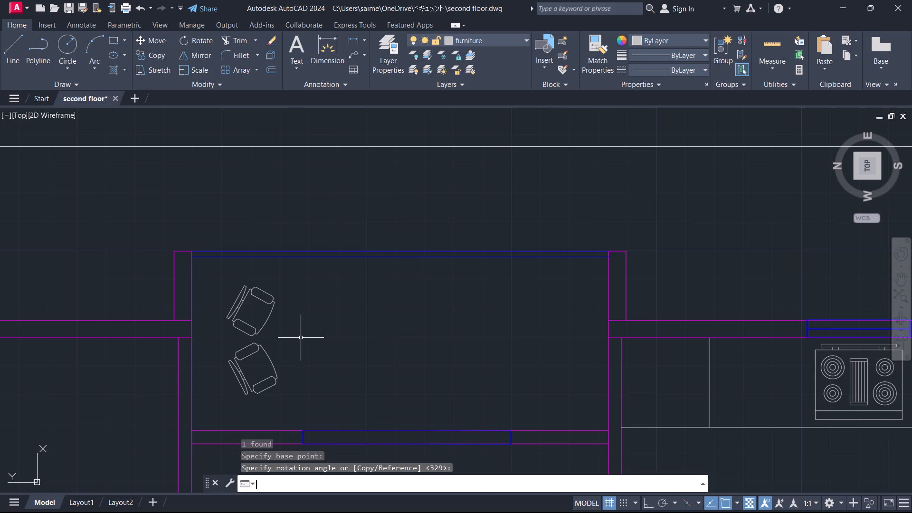
key(Return)
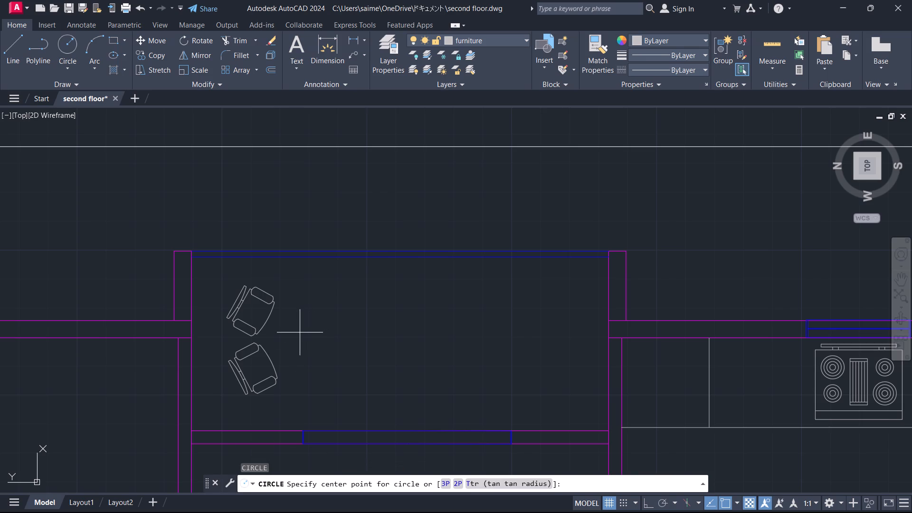
click(298, 335)
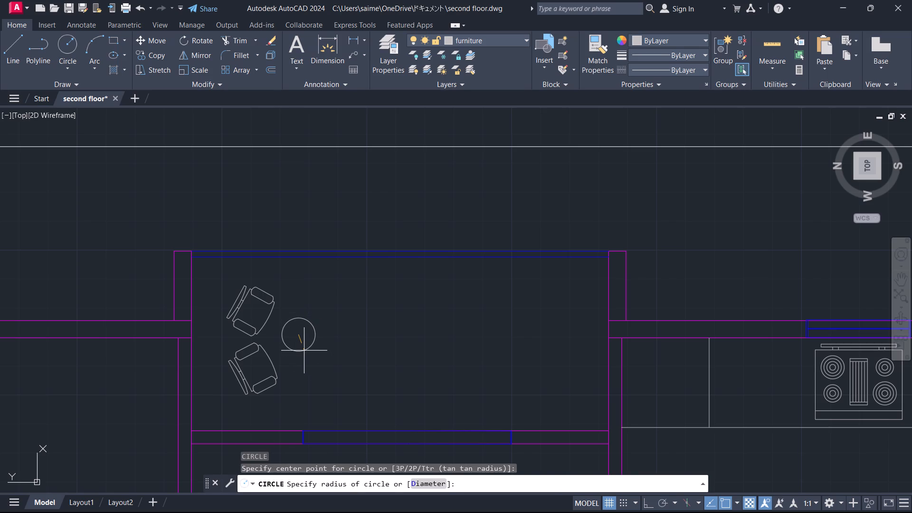
click(304, 351)
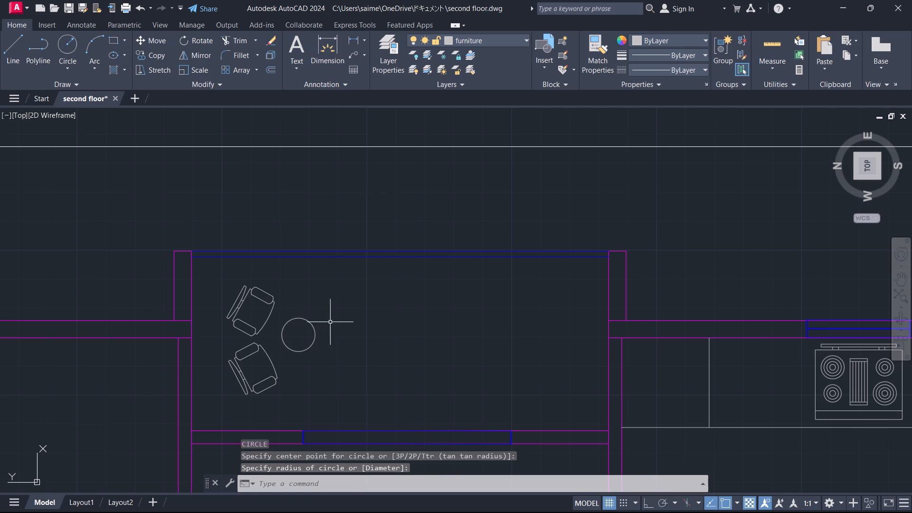
scroll(340, 309, down, 2)
middle_drag(353, 313, 347, 205)
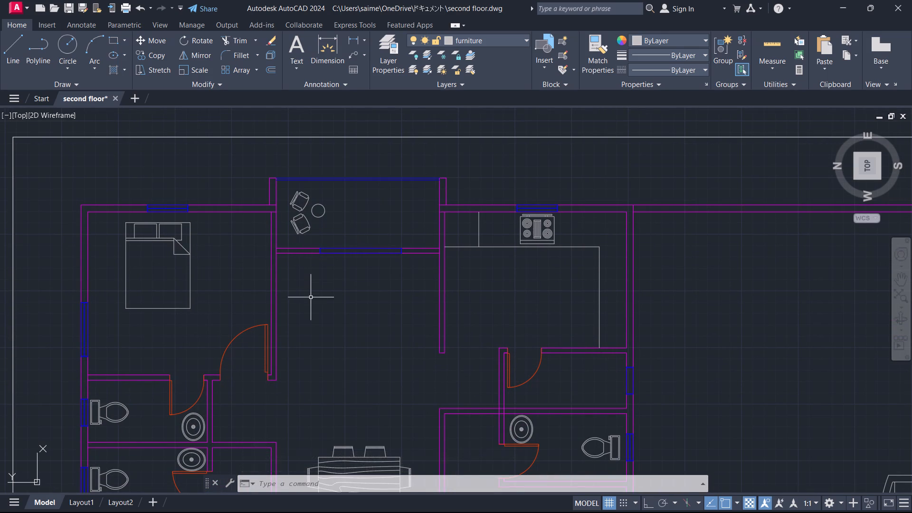
Move the roundback sofa from outside the plan into the central hall, beside the entrance door.
scroll(313, 315, down, 1)
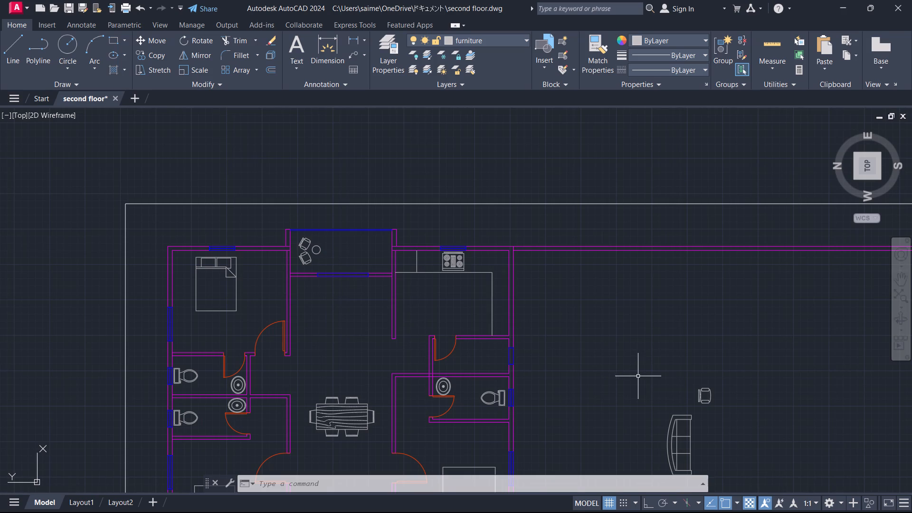
middle_drag(639, 371, 611, 263)
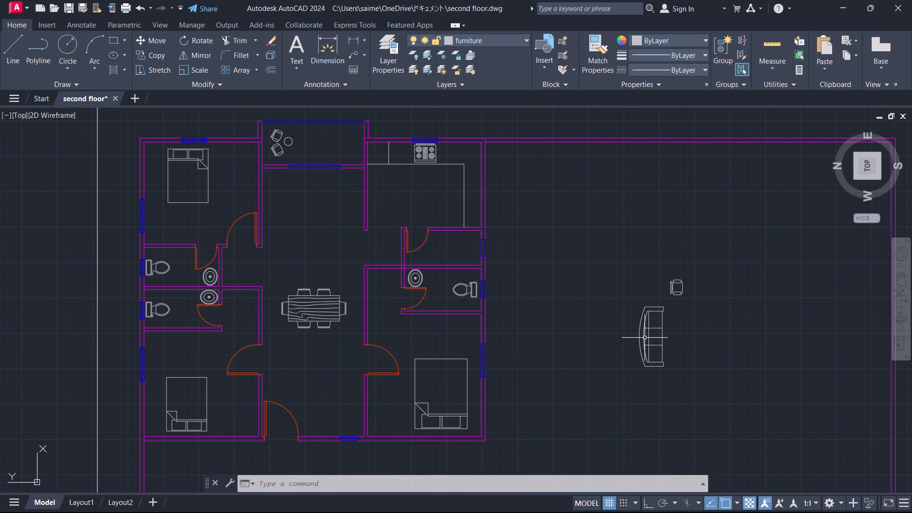
click(641, 332)
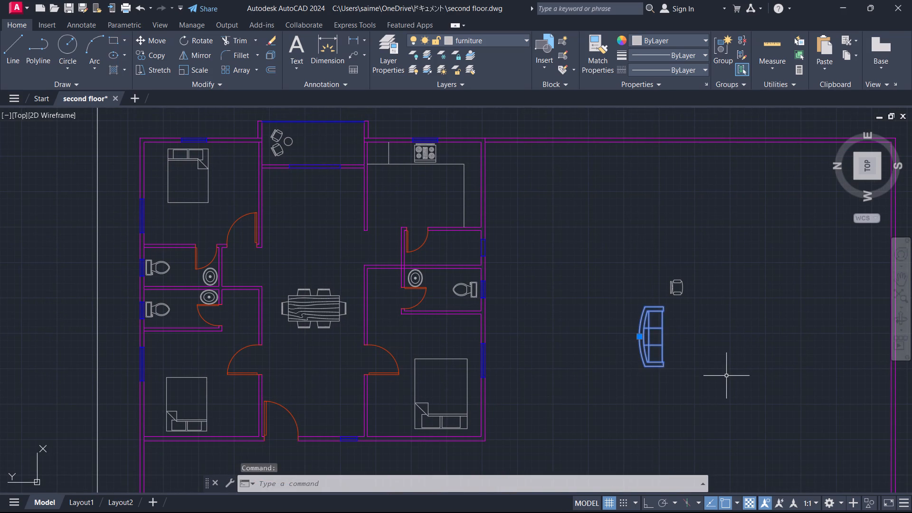
key(m)
key(Return)
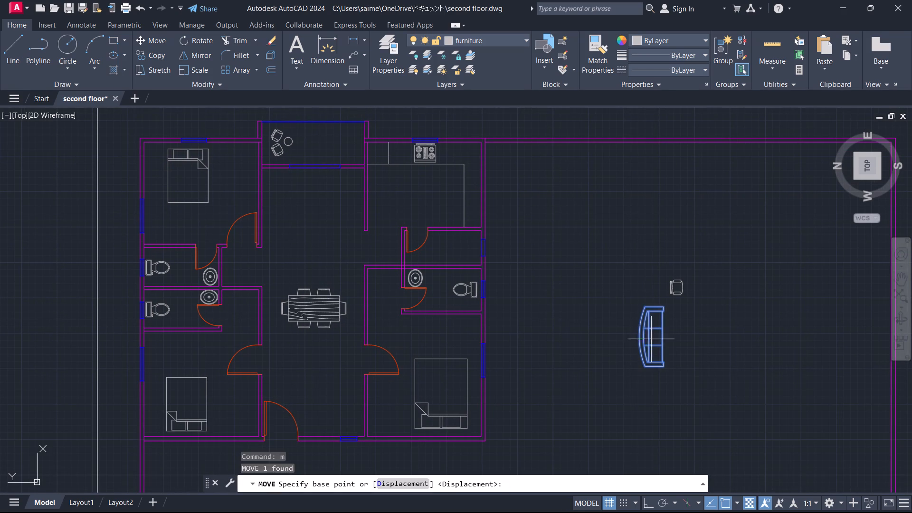
click(639, 335)
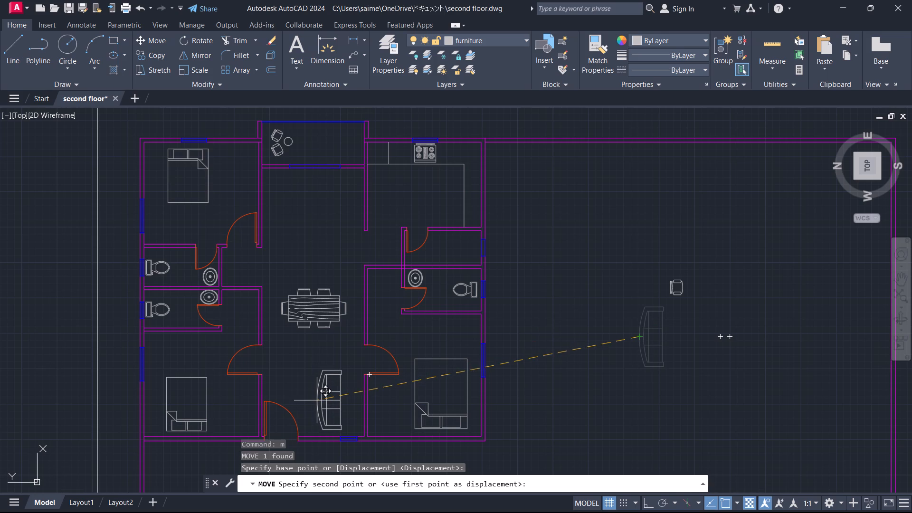
scroll(317, 400, up, 1)
middle_drag(322, 400, 376, 228)
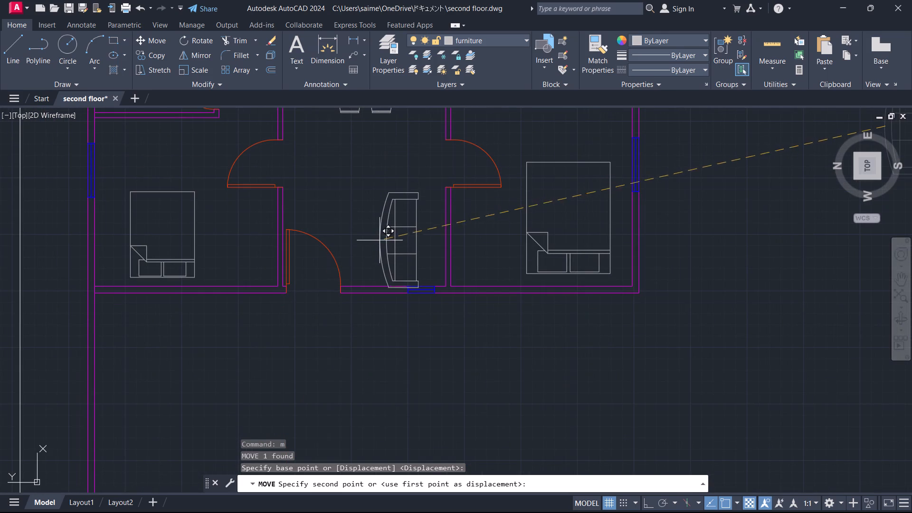
click(363, 228)
key(Escape)
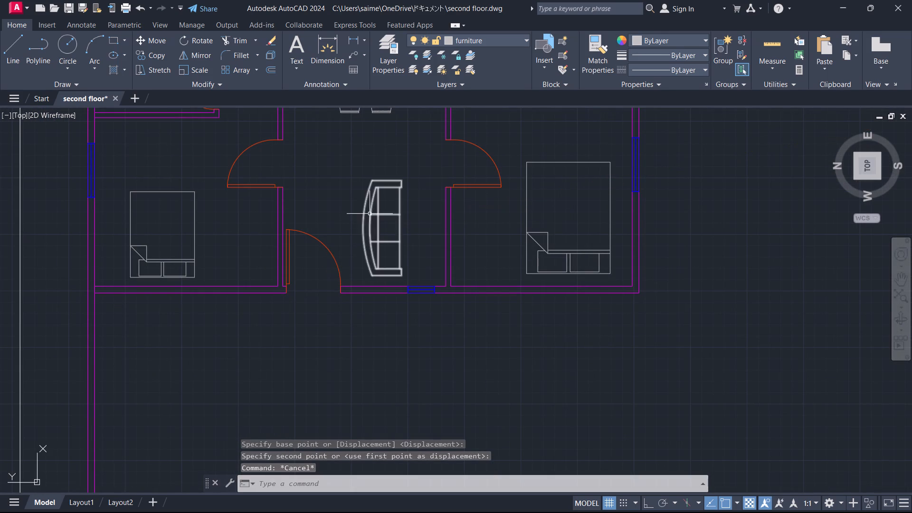
Scale the sofa down freehand to roughly half its size, using the middle of its curved back as base point.
click(362, 218)
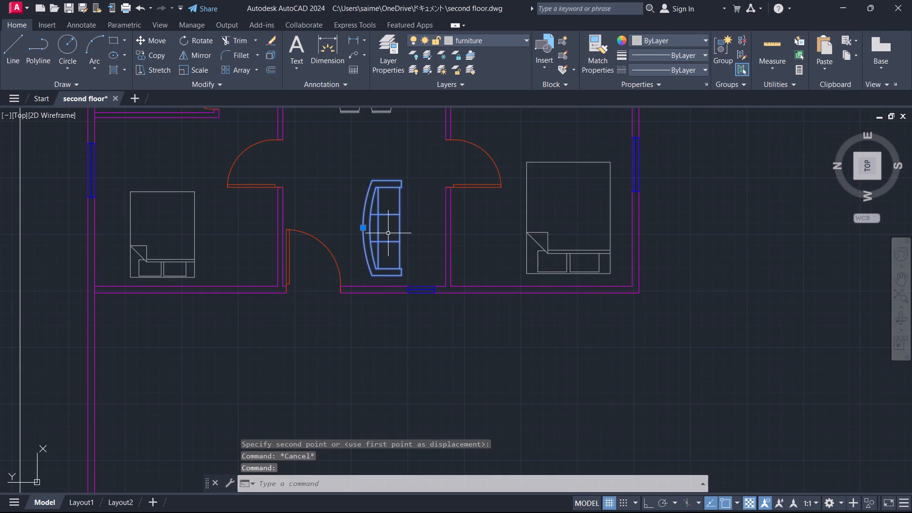
text(sc)
key(Return)
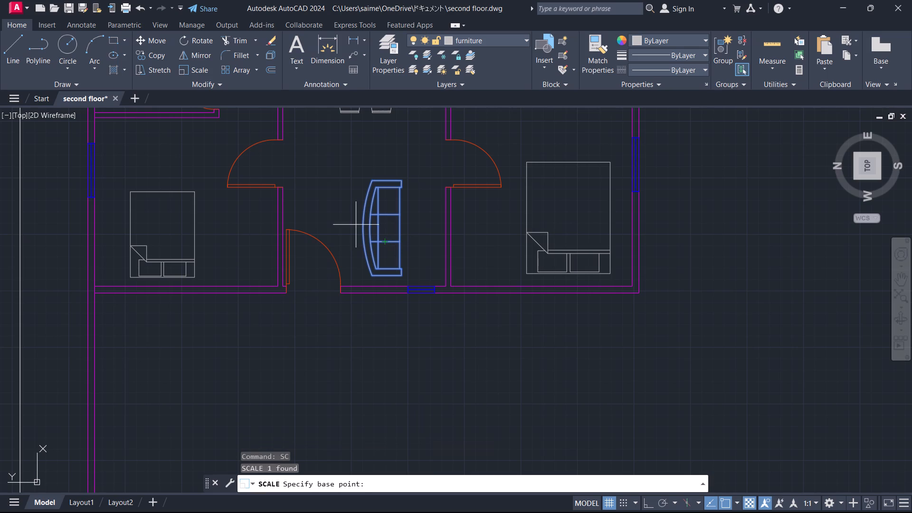
click(360, 228)
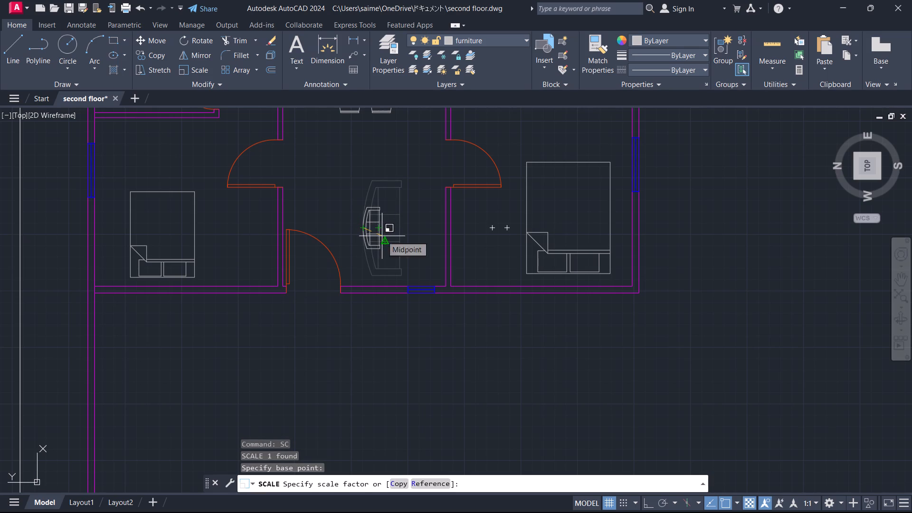
click(382, 236)
Rotate the sofa 90° about the end of its back so its curved back faces the entrance wall.
click(370, 209)
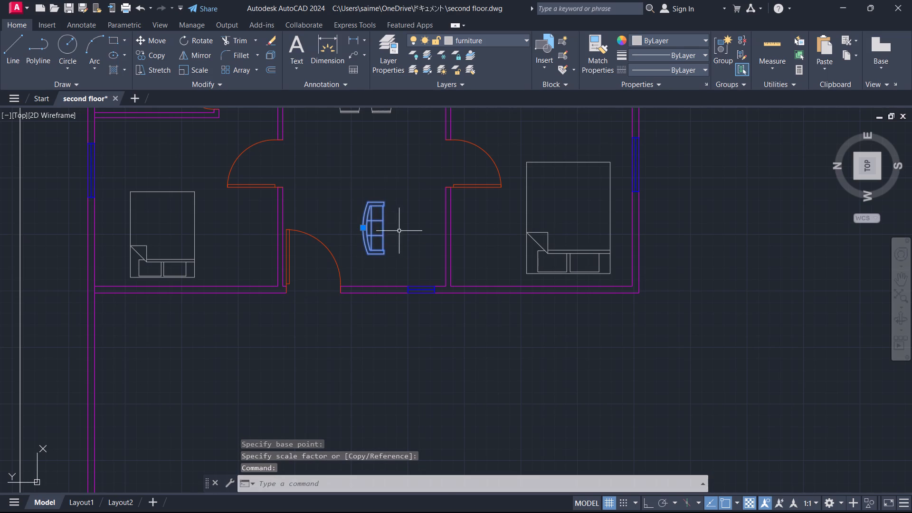
text(ro)
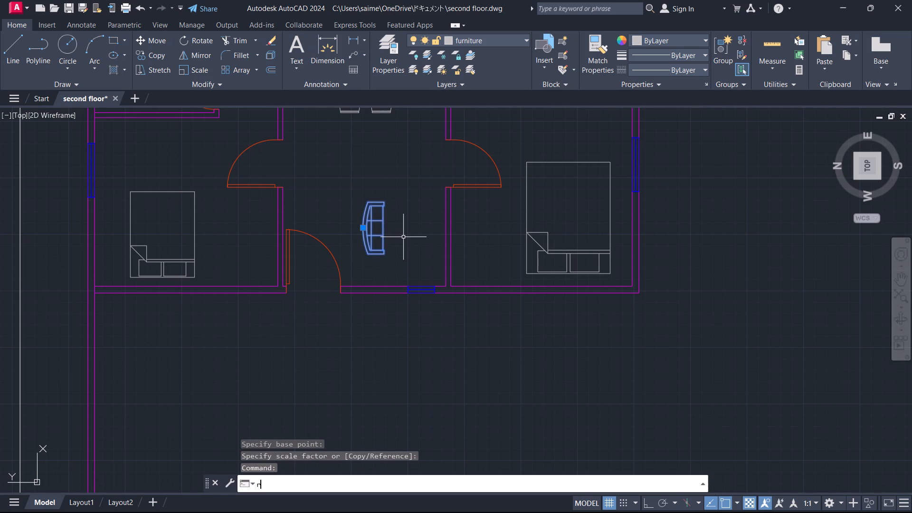
key(Return)
click(370, 201)
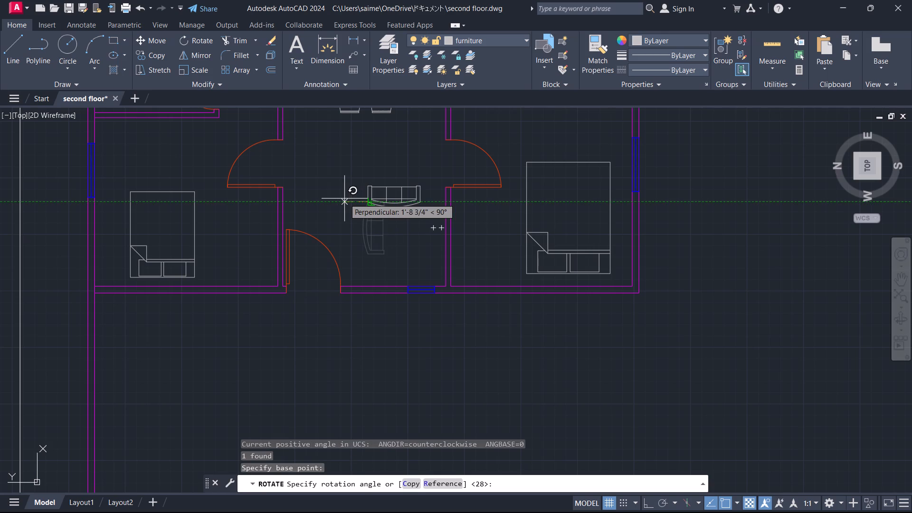
click(344, 199)
Move the sofa by its back against the entrance wall, between the entrance door and the hall window.
click(397, 205)
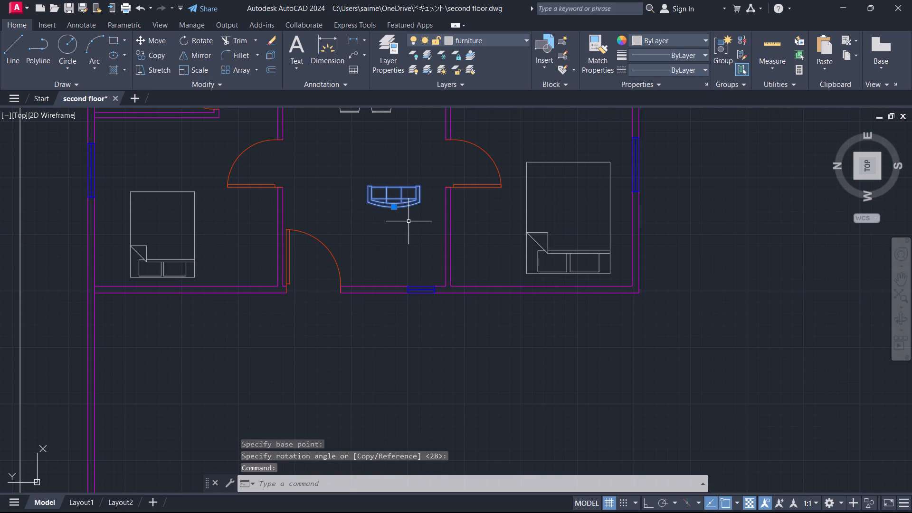
key(m)
key(Return)
click(395, 208)
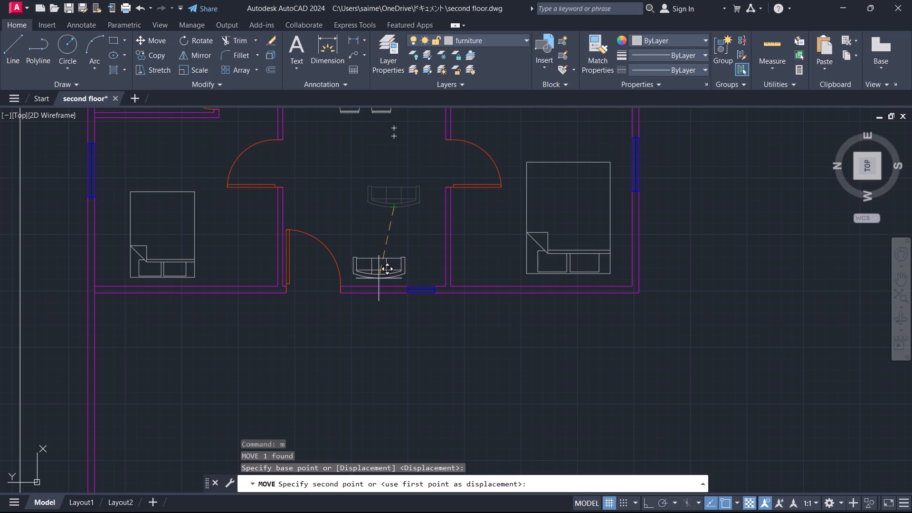
click(379, 279)
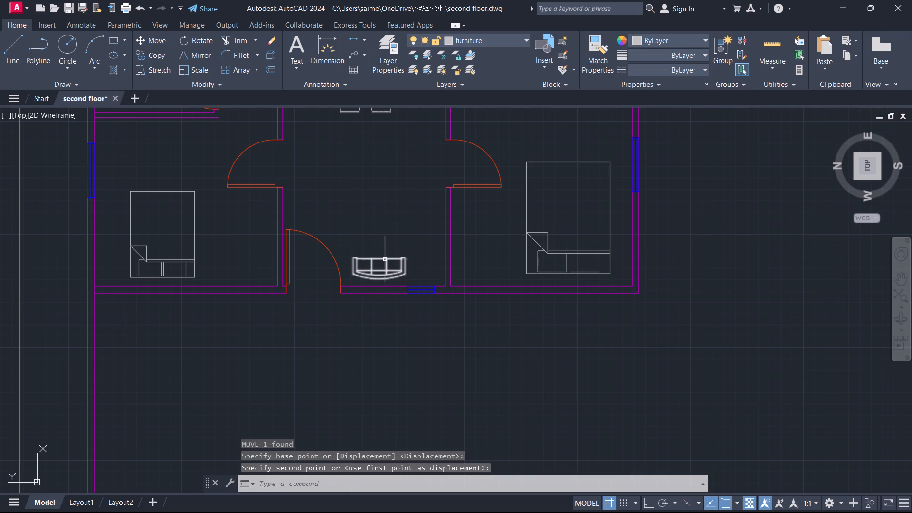
Place one copy of the sofa in the hall just in front of the original.
click(385, 259)
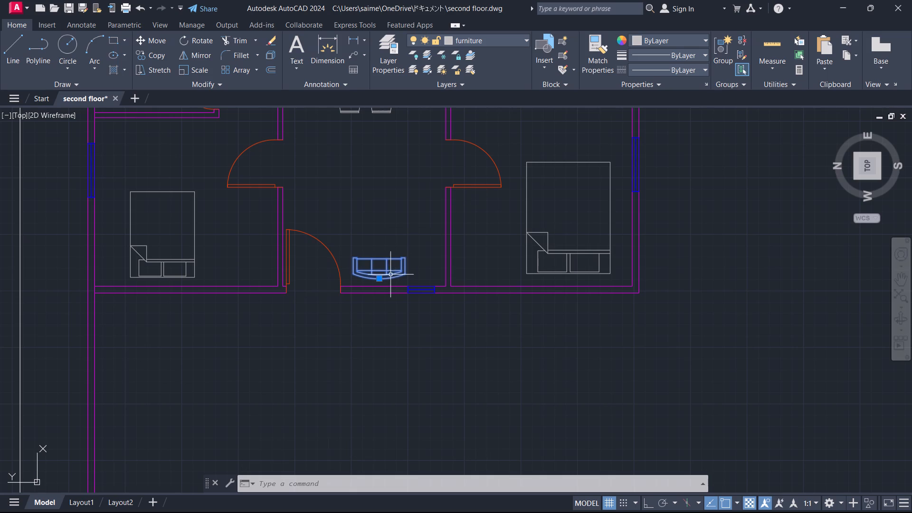
text(co)
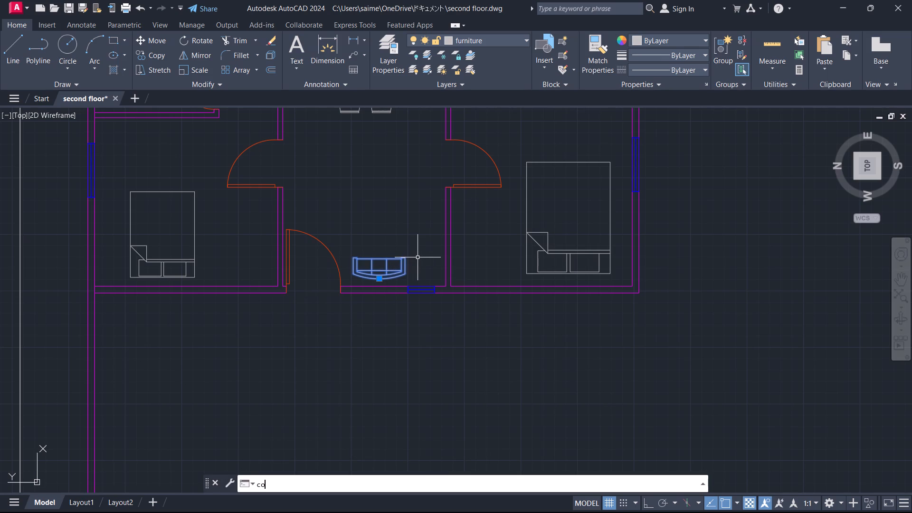
key(Return)
drag(379, 267, 381, 257)
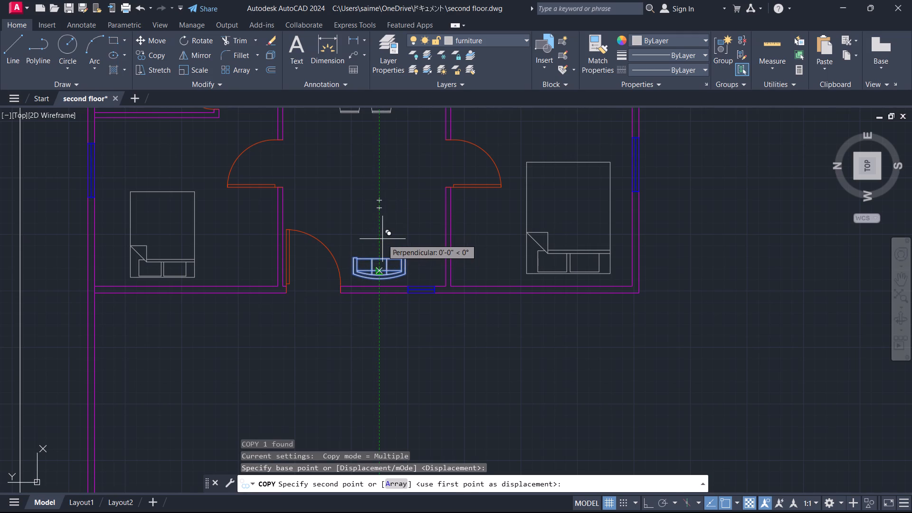
click(391, 230)
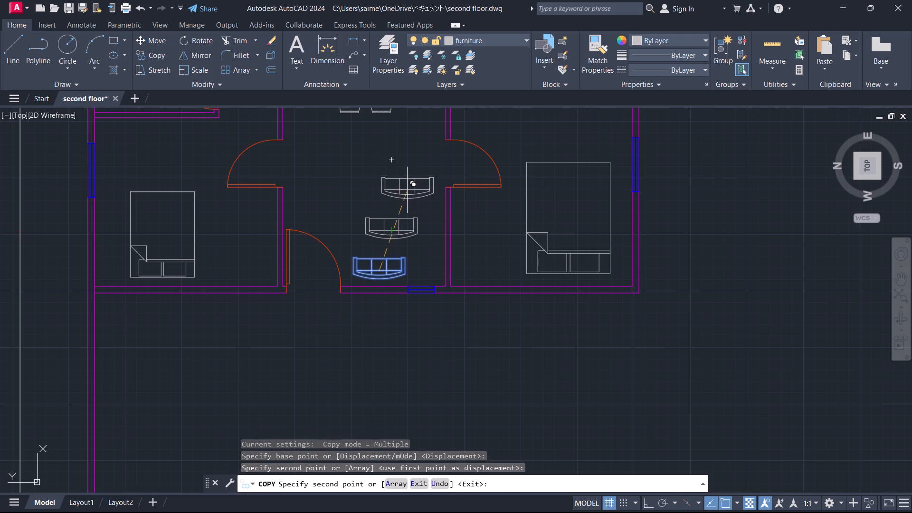
key(Escape)
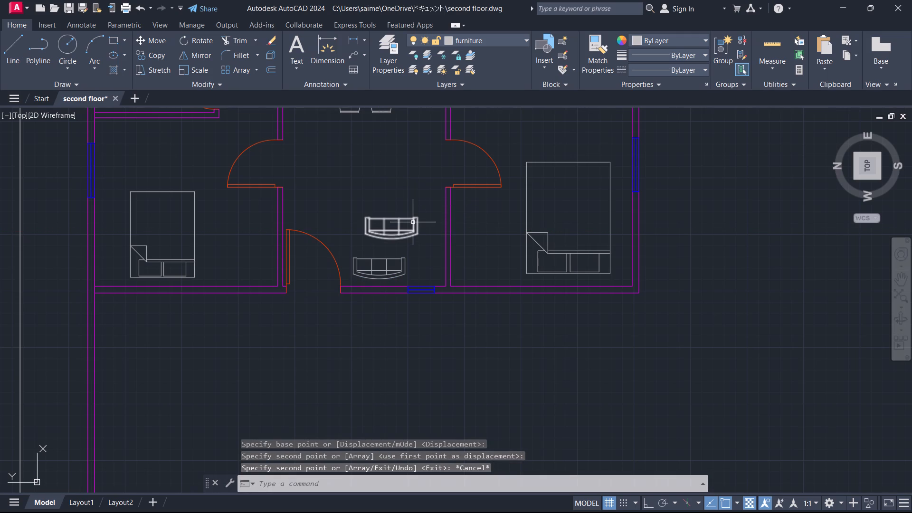
Rotate the copied sofa 90° about its front edge so its back faces the wall of the double-bed room.
click(413, 221)
text(ro)
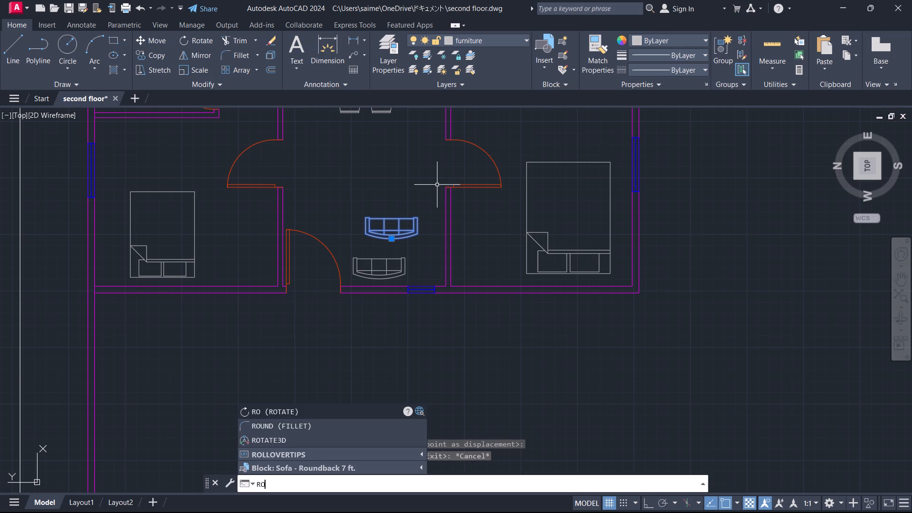
key(Return)
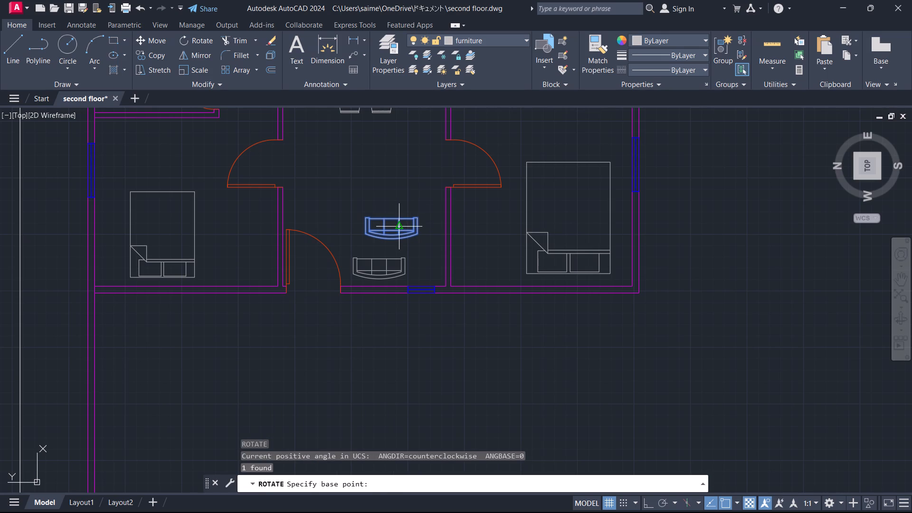
click(392, 220)
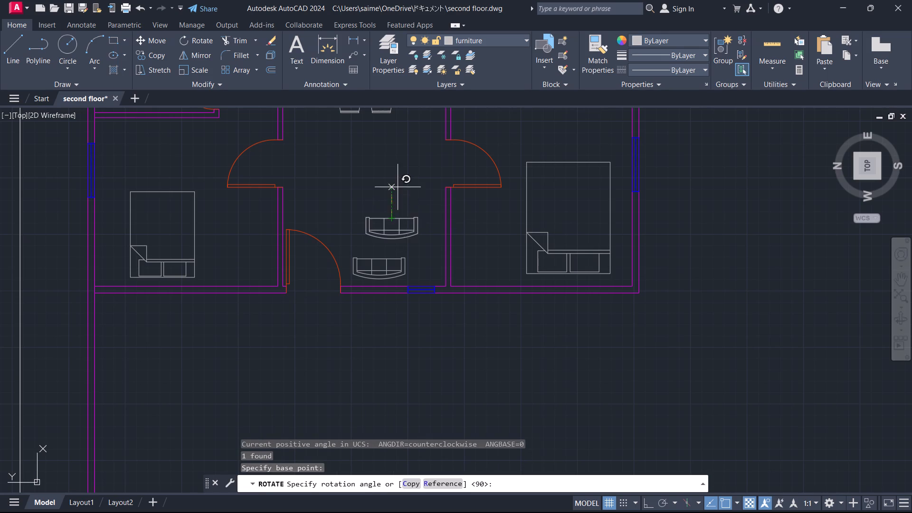
click(323, 217)
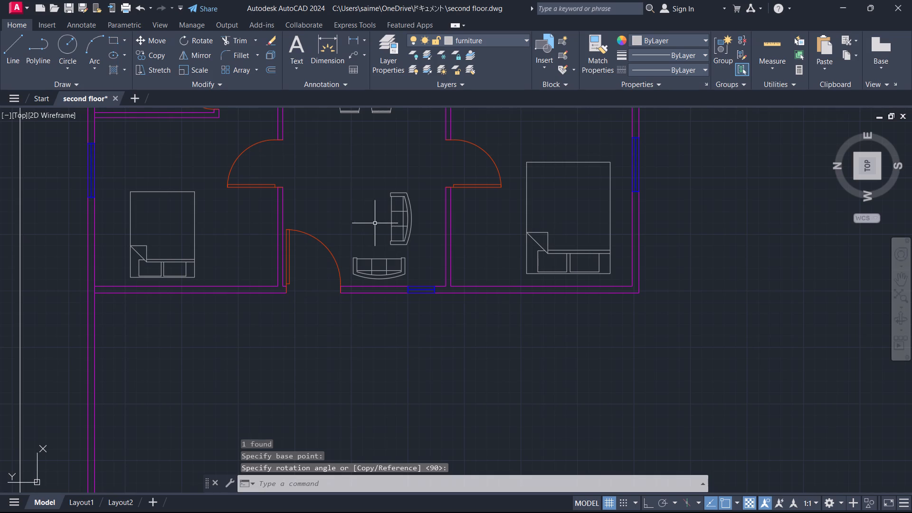
Move the rotated sofa close to the hall wall shared with the larger bedroom, below that bedroom's door.
click(408, 220)
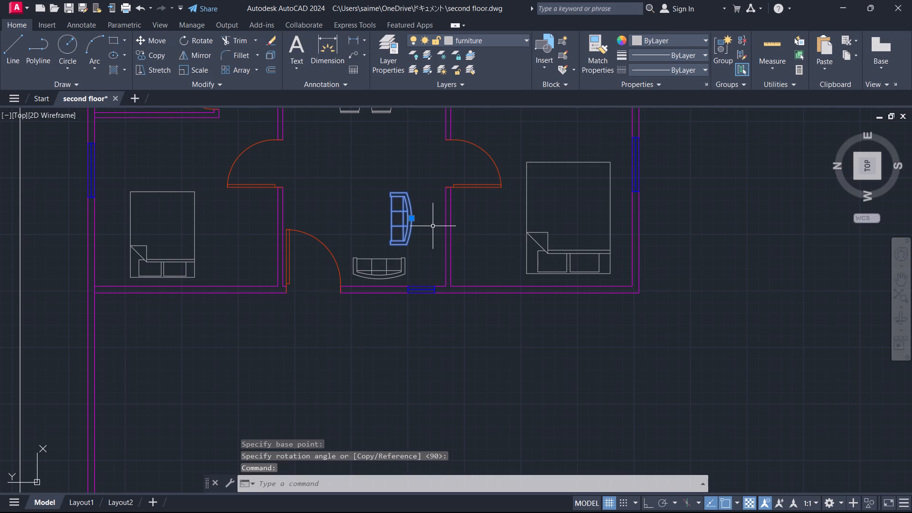
key(m)
key(Return)
click(414, 218)
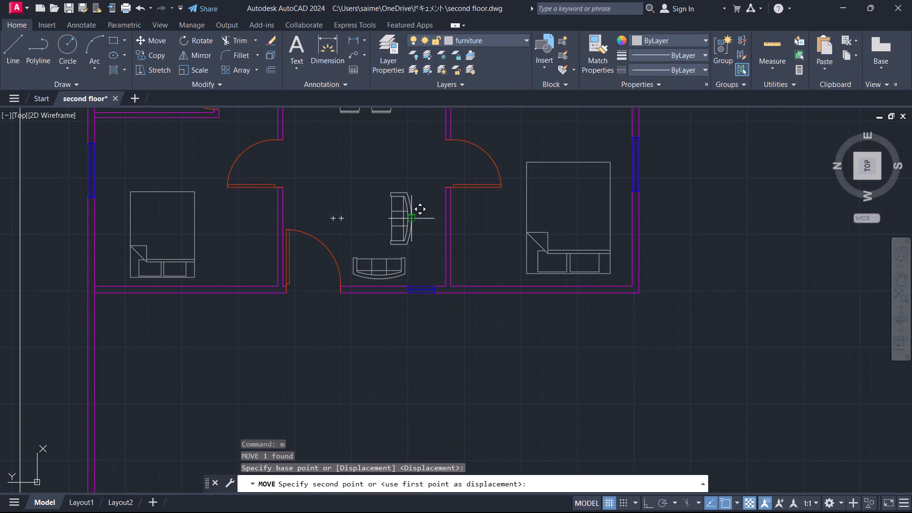
click(438, 228)
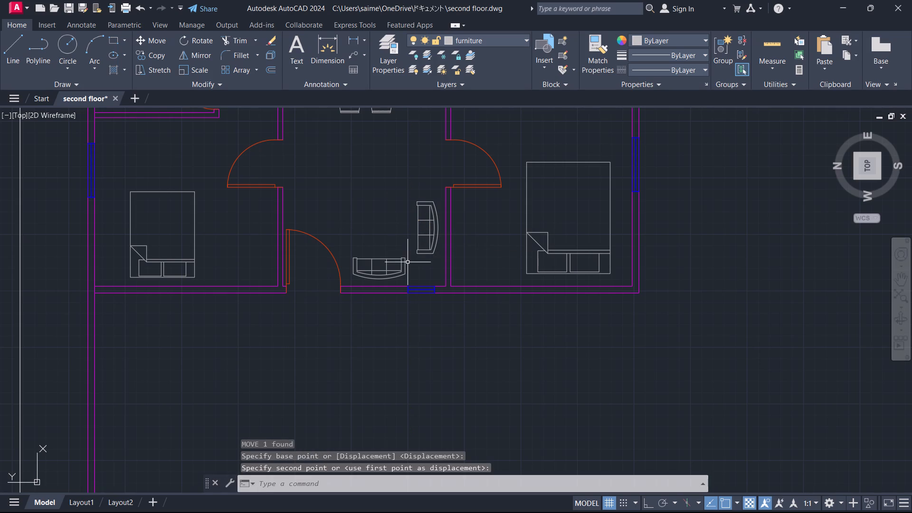
Shift the sofa at the entrance wall slightly away from the entrance door, toward the other sofa.
click(405, 264)
key(m)
key(Return)
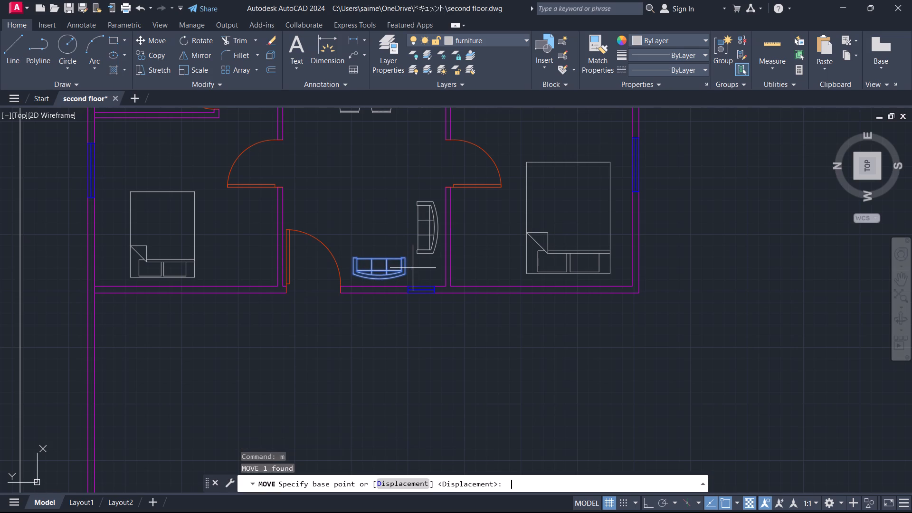
click(382, 271)
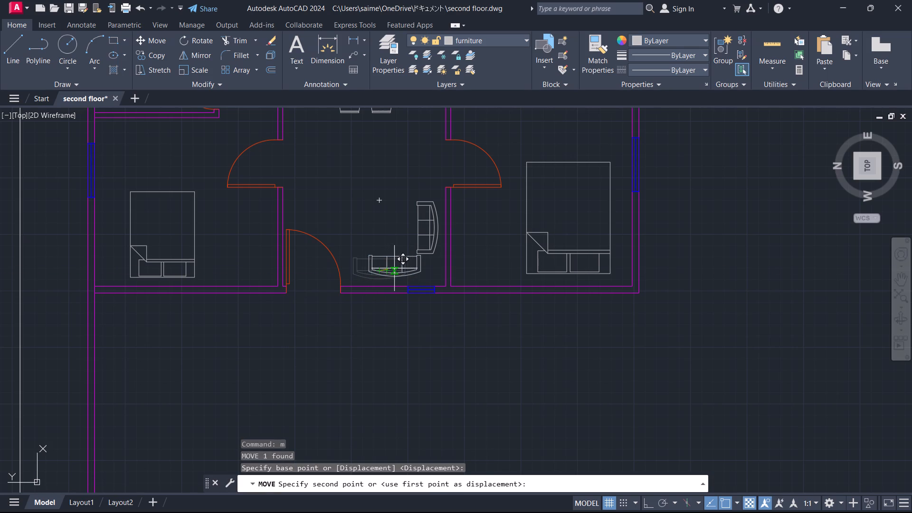
click(391, 270)
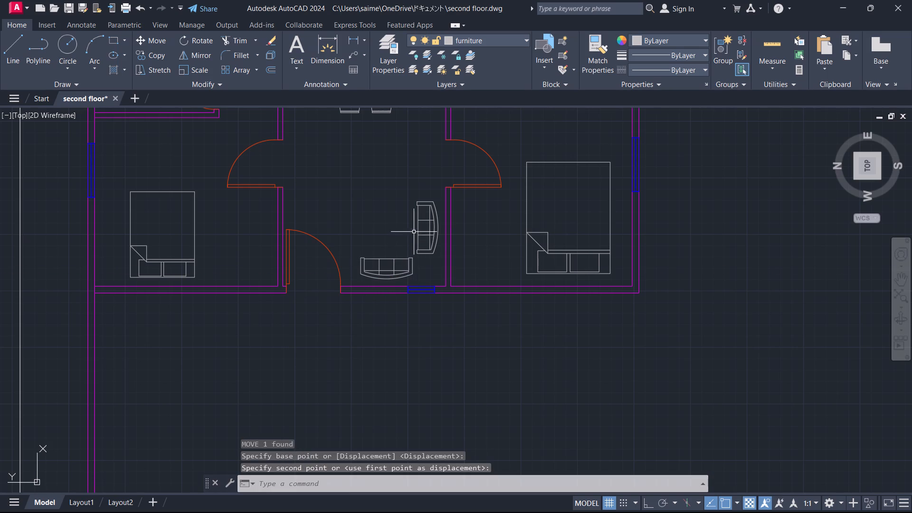
Copy the sofa standing along the larger bedroom's wall to the hall's balcony end, beside the wall shared with the kitchen.
scroll(411, 231, down, 1)
middle_drag(399, 215, 399, 356)
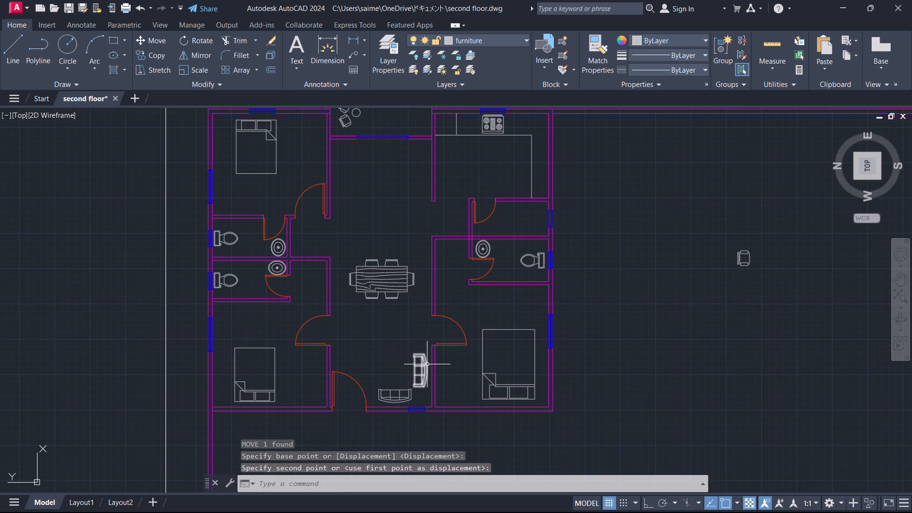
click(418, 359)
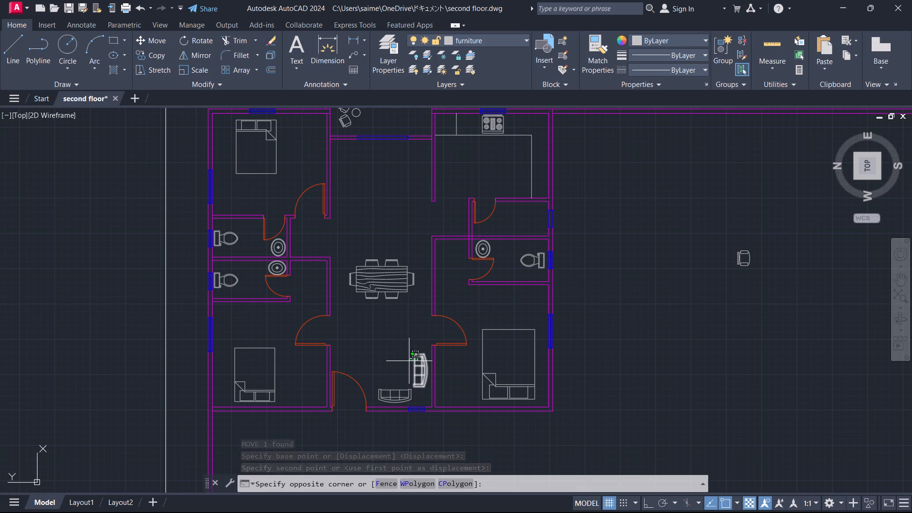
click(409, 361)
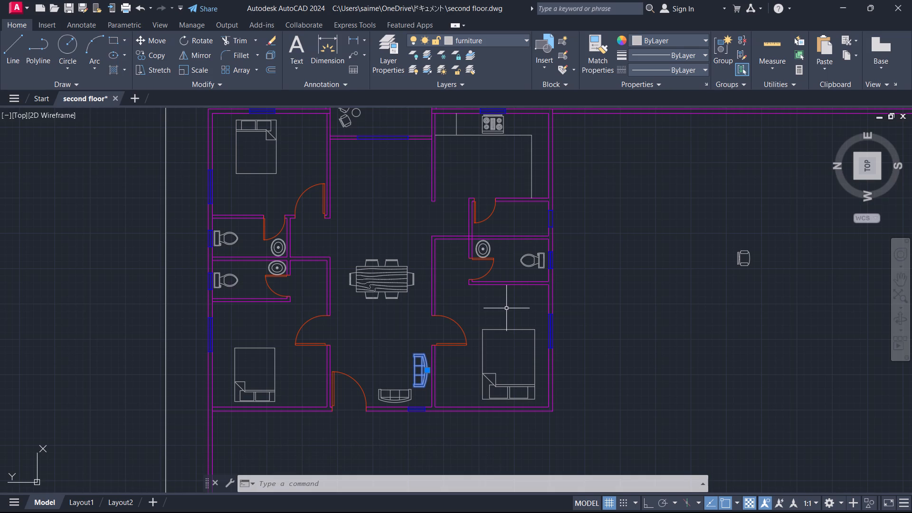
text(co)
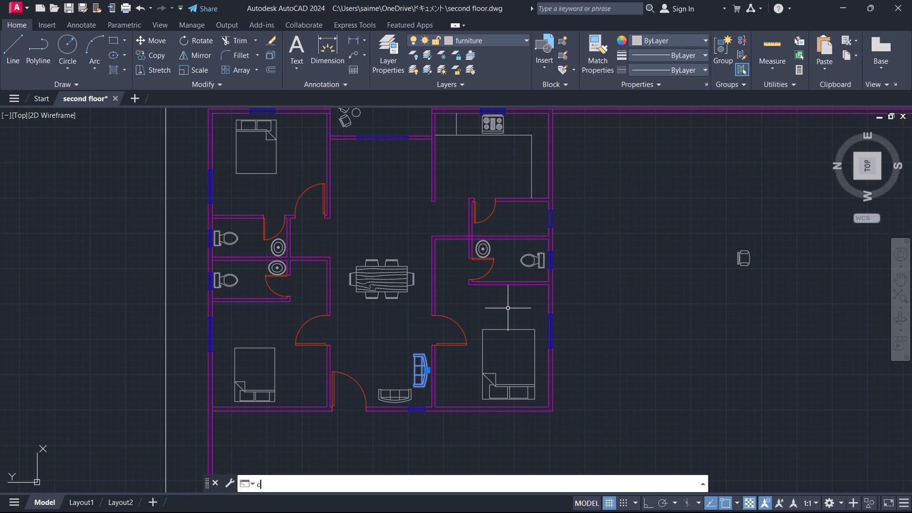
key(Return)
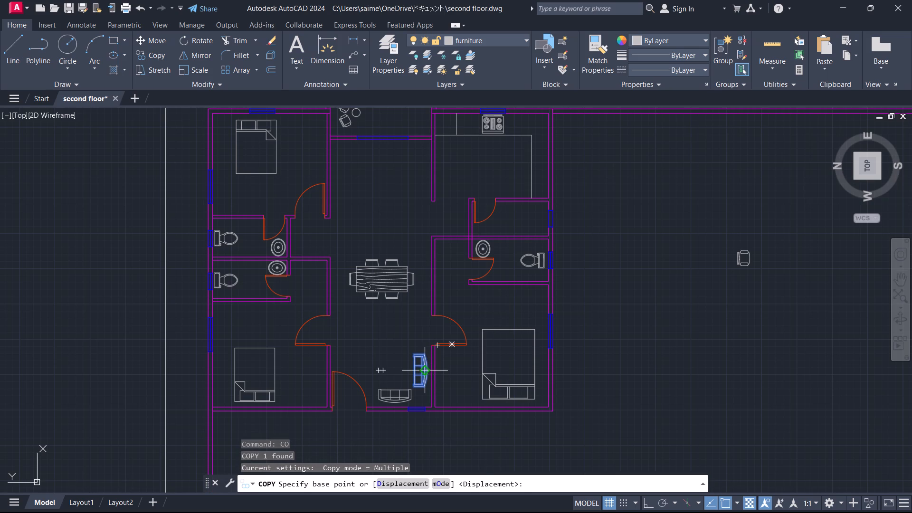
click(424, 369)
scroll(403, 169, up, 2)
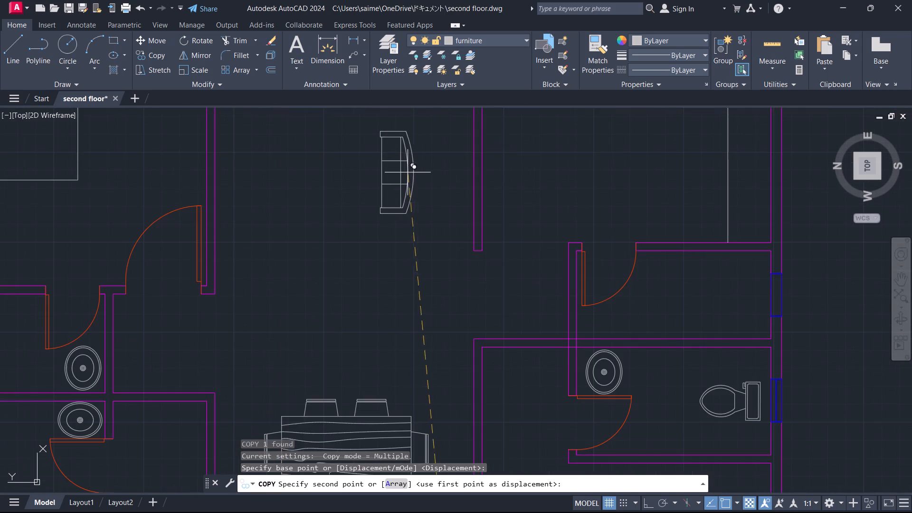
scroll(425, 181, down, 1)
middle_drag(425, 181, 405, 251)
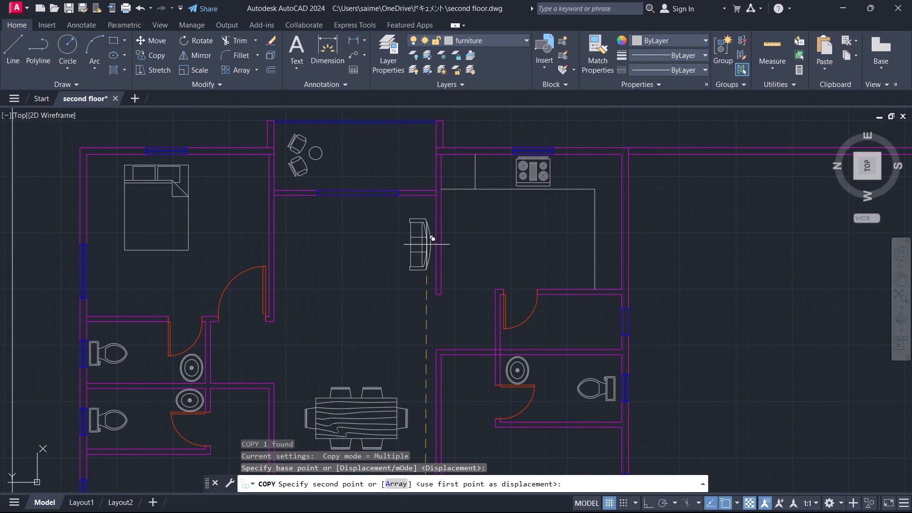
click(427, 245)
scroll(555, 255, down, 1)
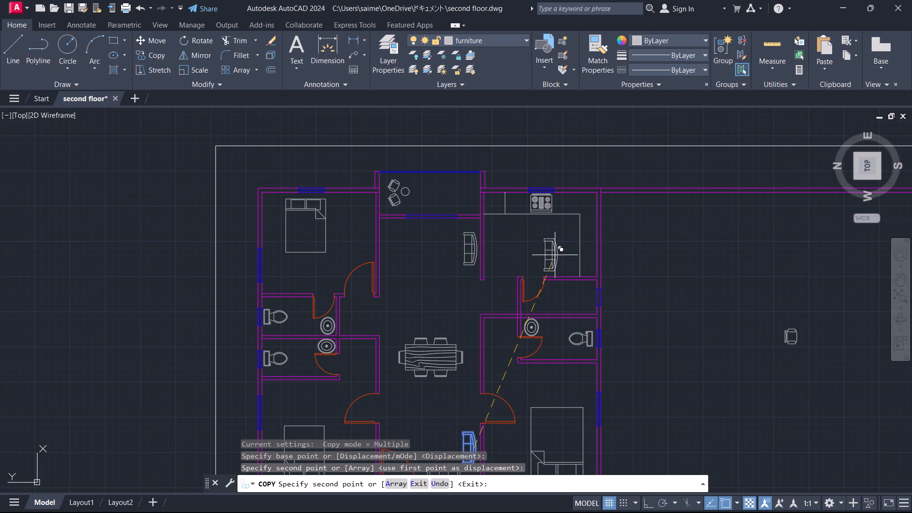
key(Escape)
Rotate the spare armchair outside the plan a quarter turn about its front edge so its back faces the balcony side.
click(790, 335)
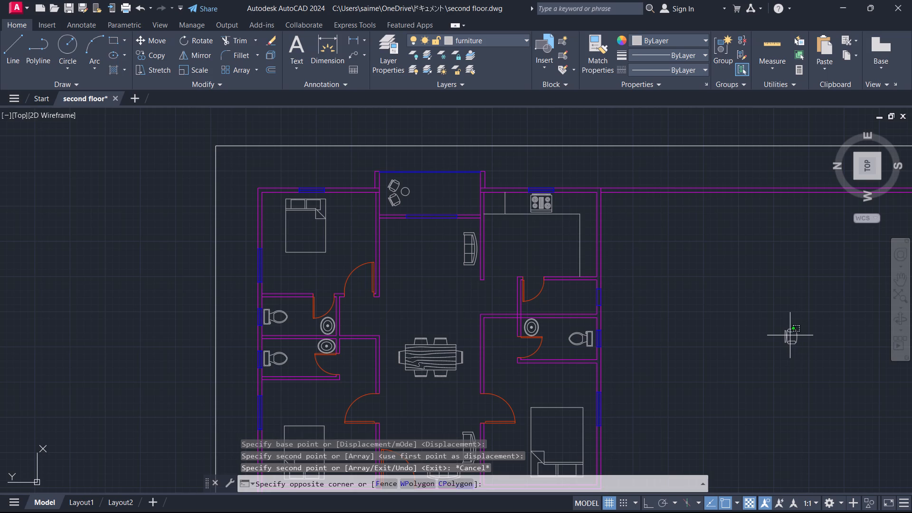
click(776, 335)
key(r)
key(o)
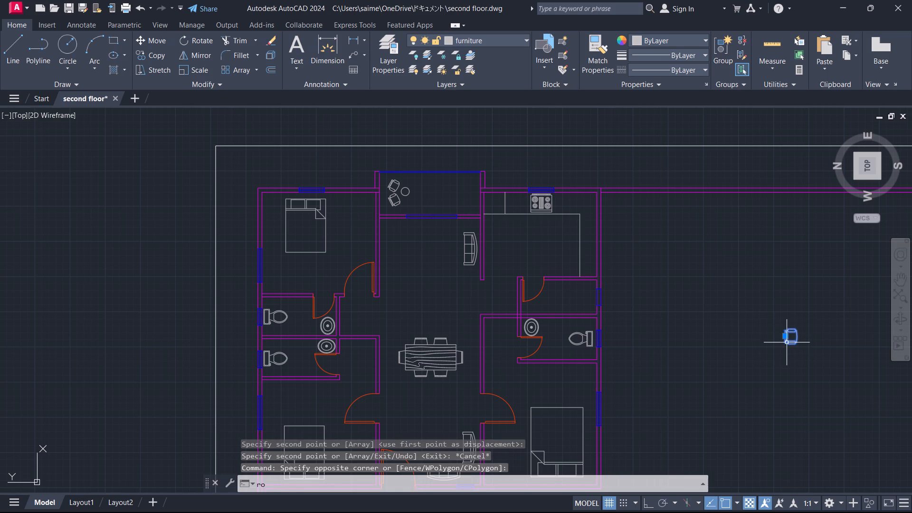
key(Return)
scroll(807, 332, up, 3)
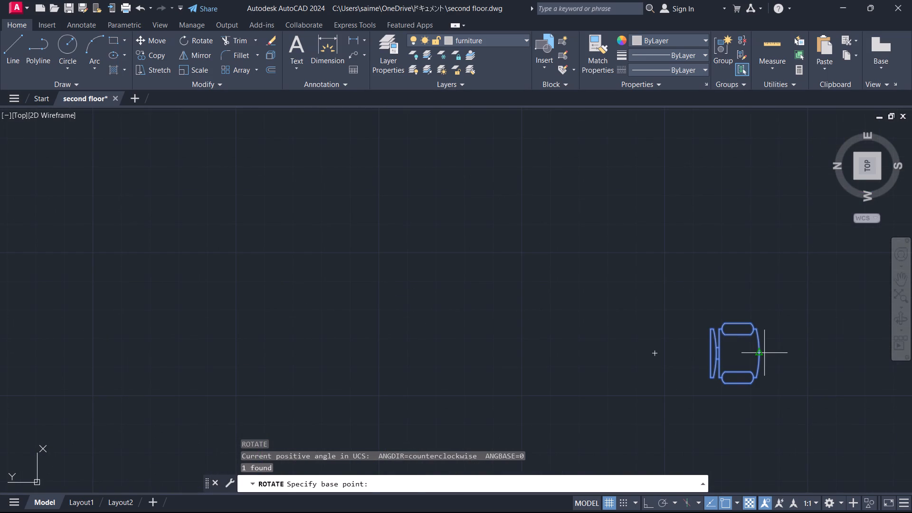
click(764, 353)
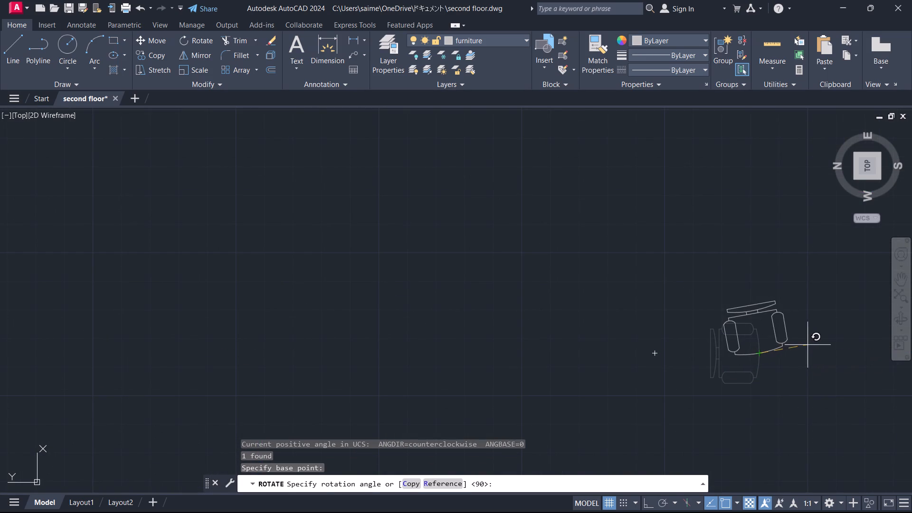
click(821, 348)
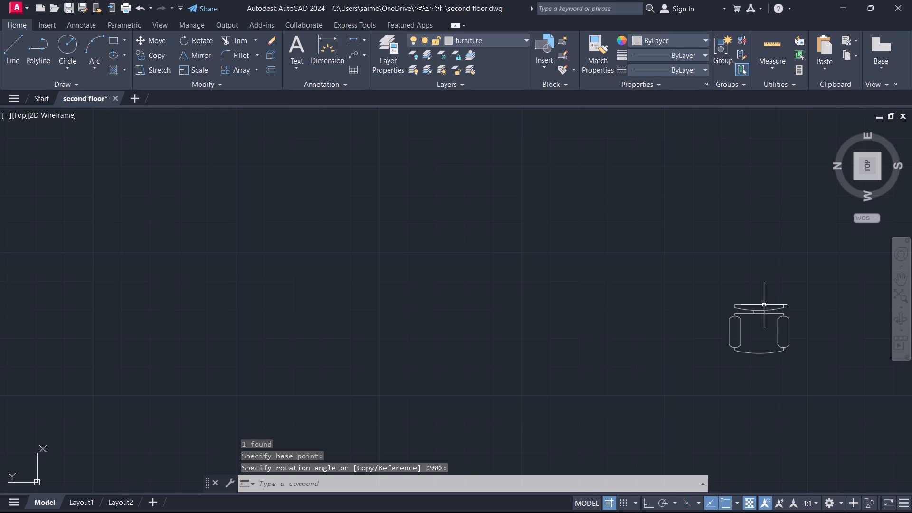
Move the rotated armchair into the hall, just inside the balcony window and diagonally in front of the new sofa.
click(763, 305)
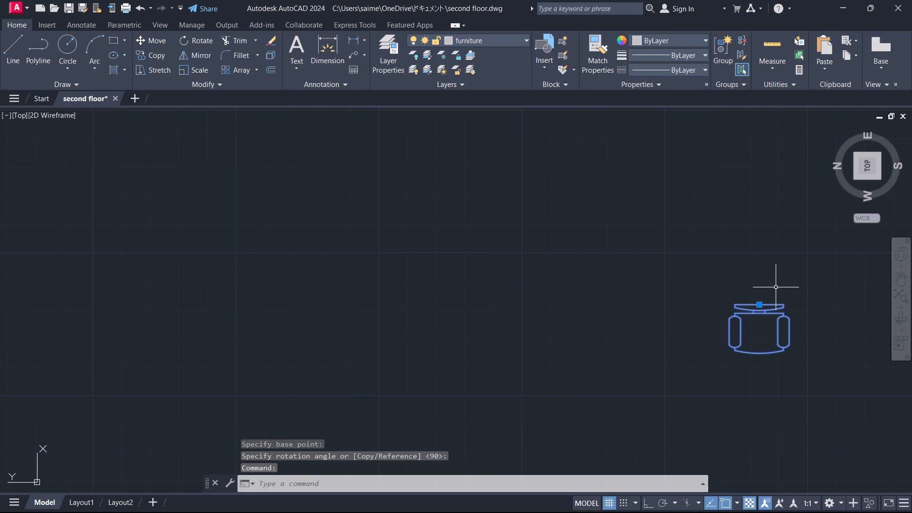
key(m)
key(Return)
click(759, 302)
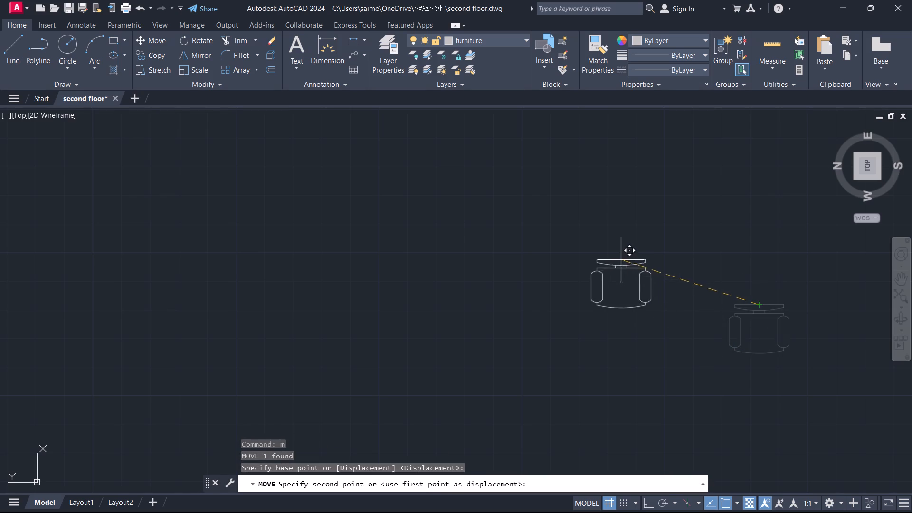
scroll(631, 261, down, 2)
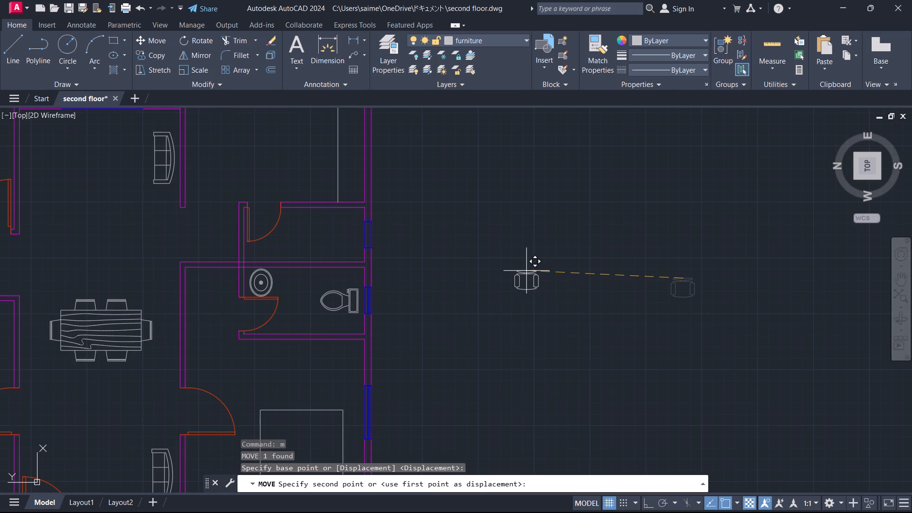
middle_drag(526, 271, 797, 372)
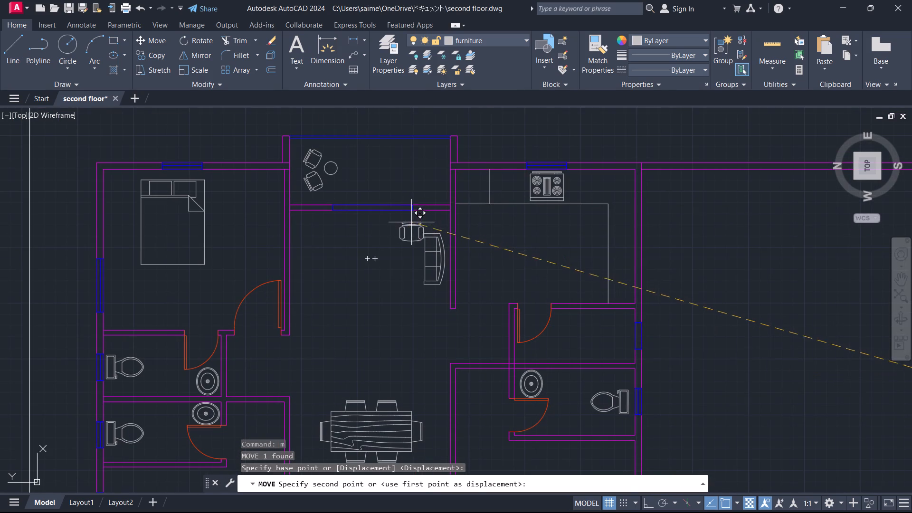
scroll(412, 218, up, 2)
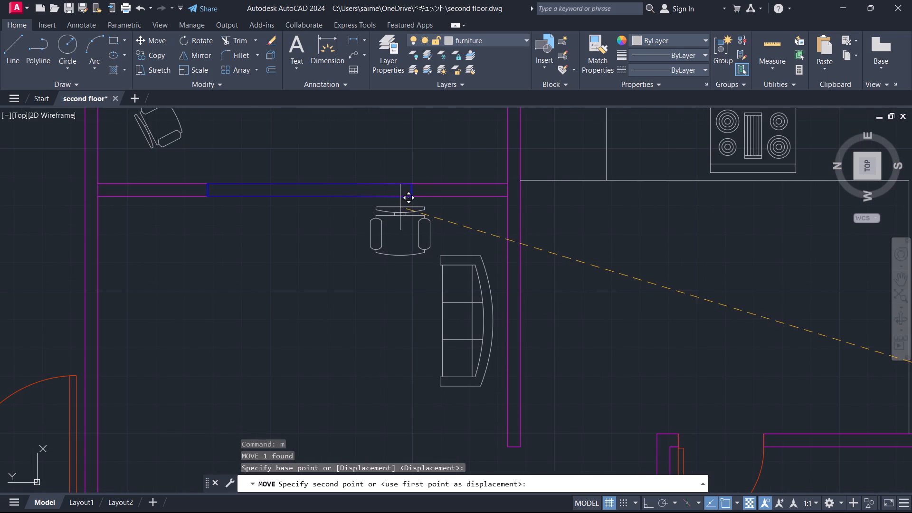
click(400, 207)
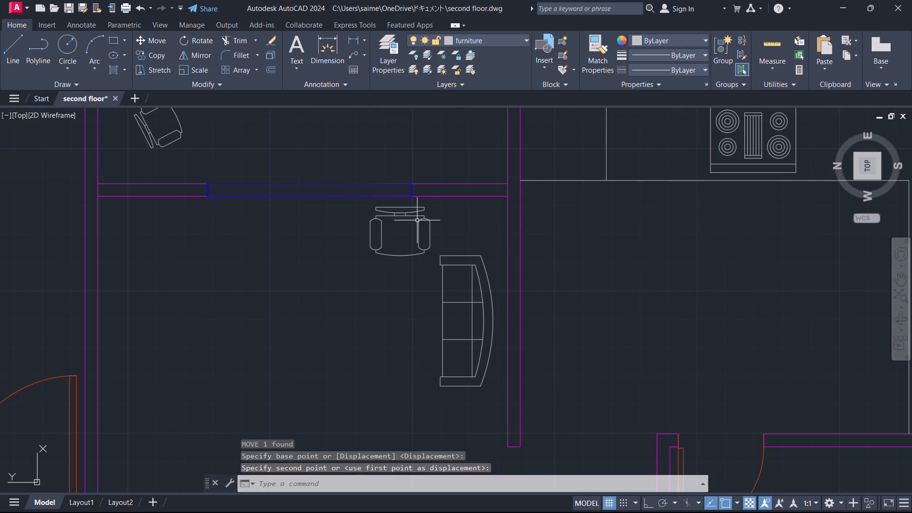
Mirror the armchair across the centreline of the sofa beside the kitchen wall, keeping the original armchair.
click(425, 214)
text(mi)
key(Return)
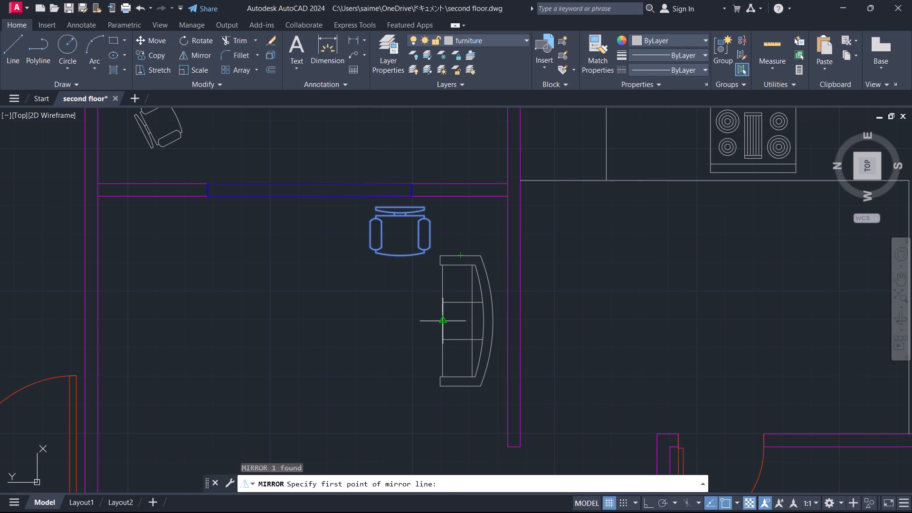
click(441, 320)
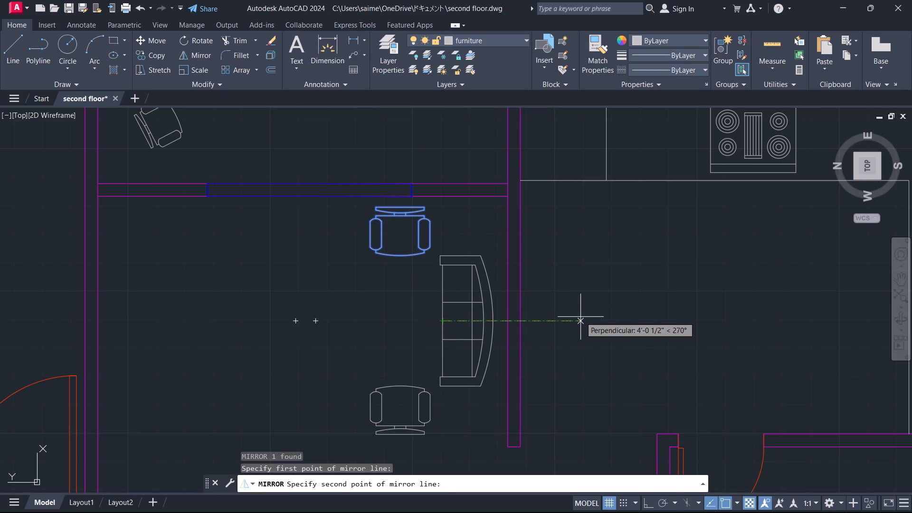
click(580, 317)
key(Return)
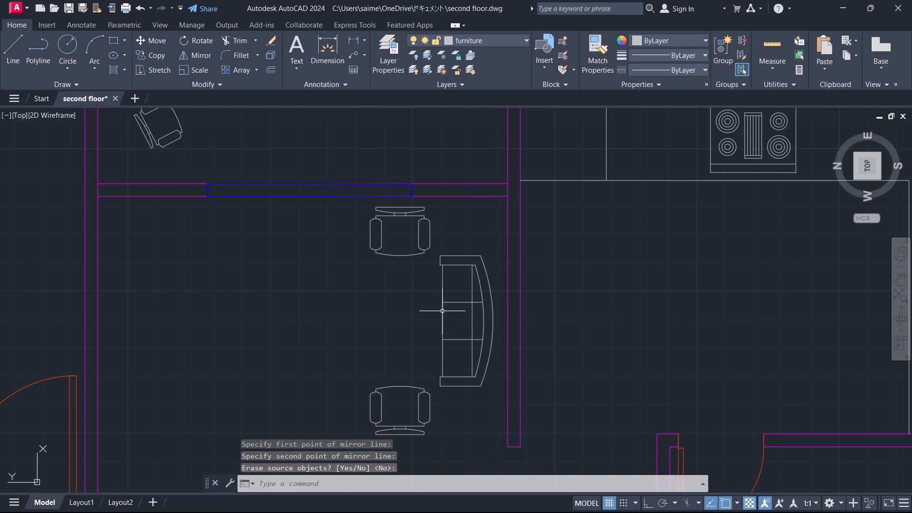
Draw a rectangular coffee table in front of the sofa, between the two facing armchairs.
text(rec)
key(Return)
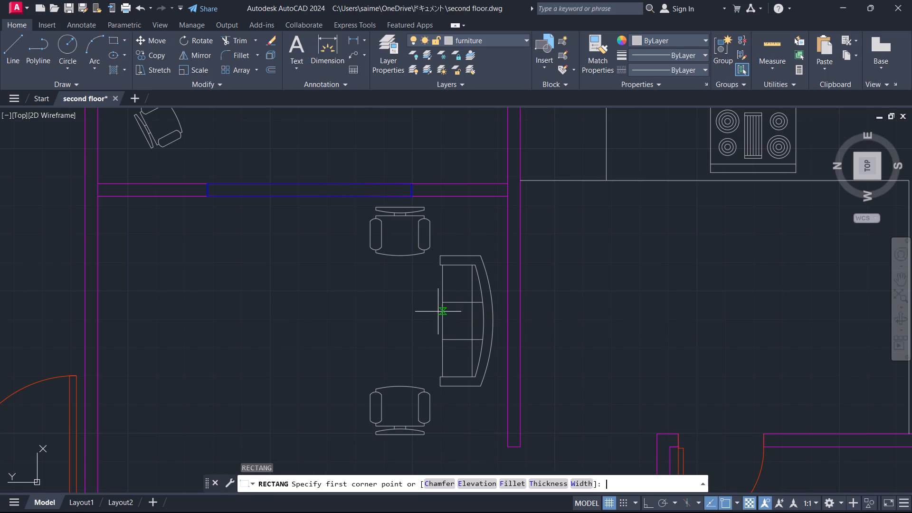
click(379, 283)
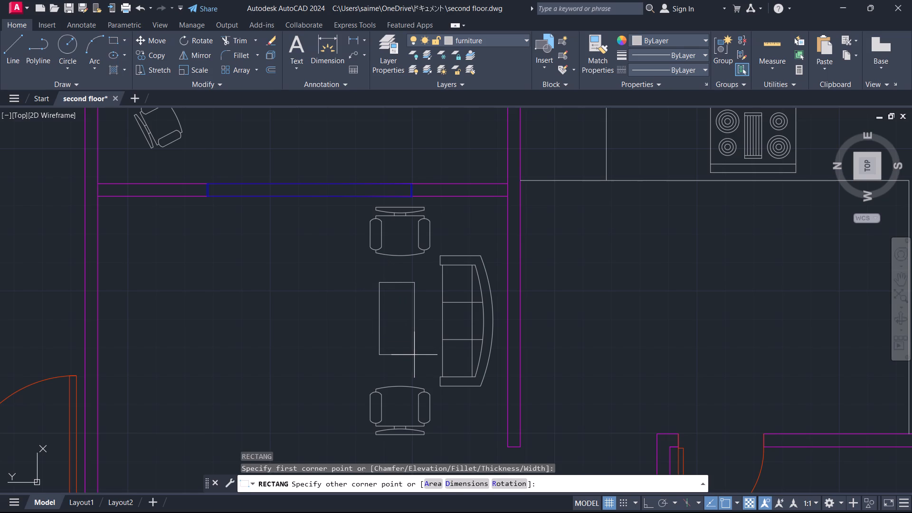
click(414, 355)
Copy the coffee table to the entrance seating area, in front of the two sofas placed at right angles.
scroll(495, 308, down, 1)
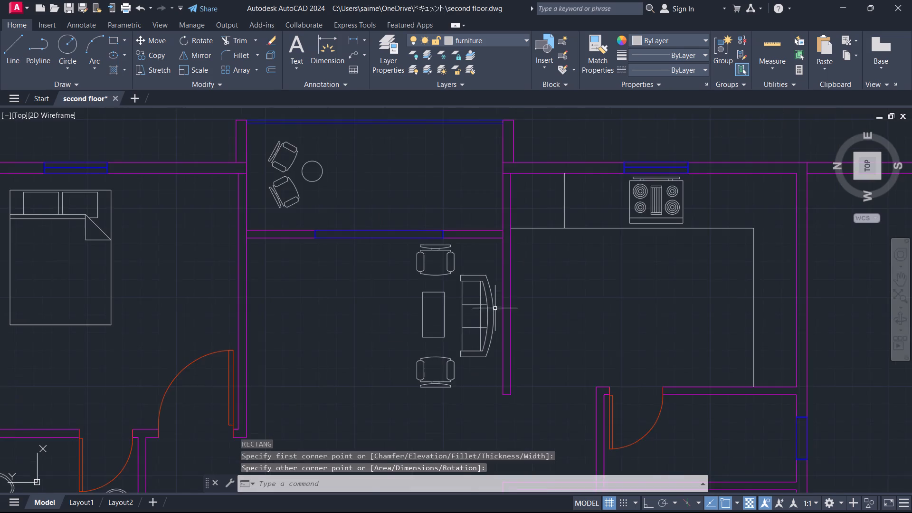
scroll(495, 308, down, 2)
middle_drag(543, 298, 498, 200)
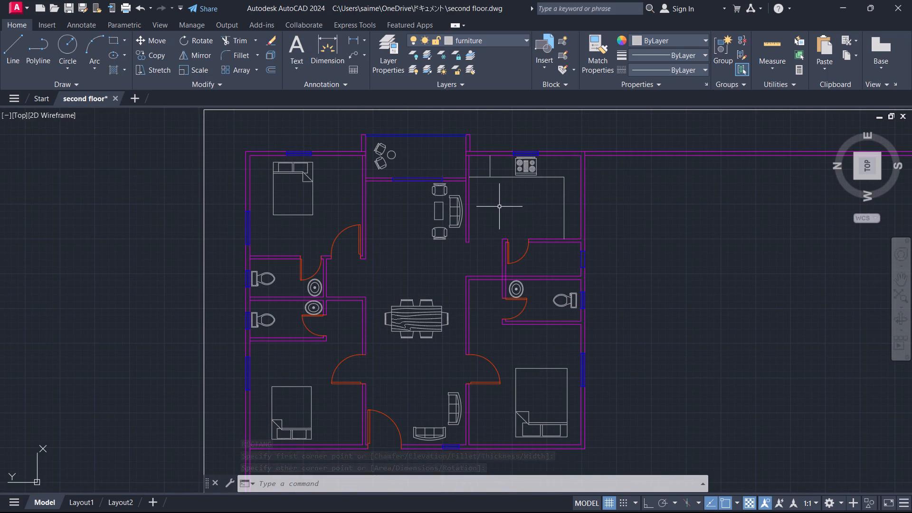
click(435, 214)
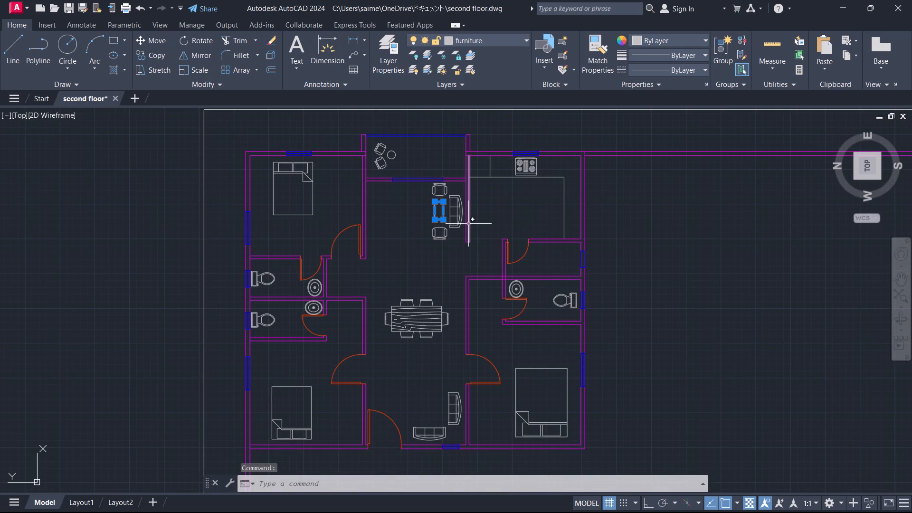
text(co)
key(Return)
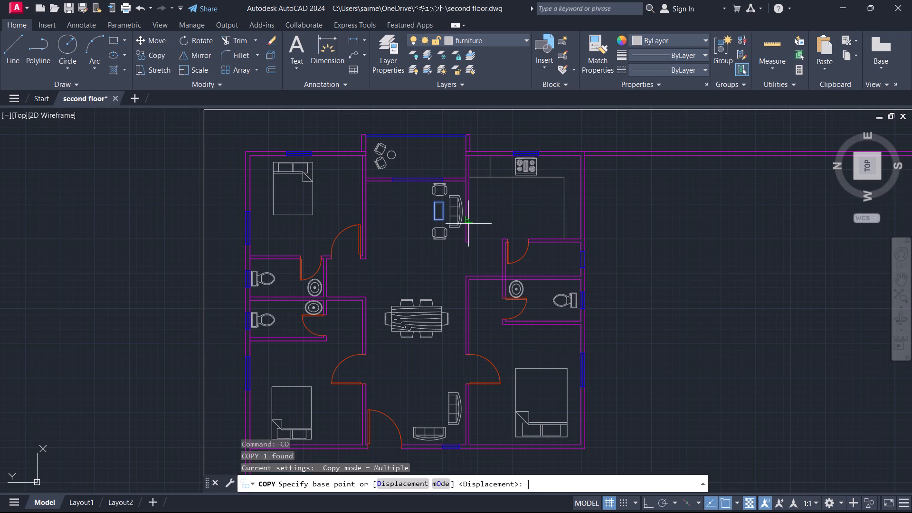
scroll(436, 213, up, 2)
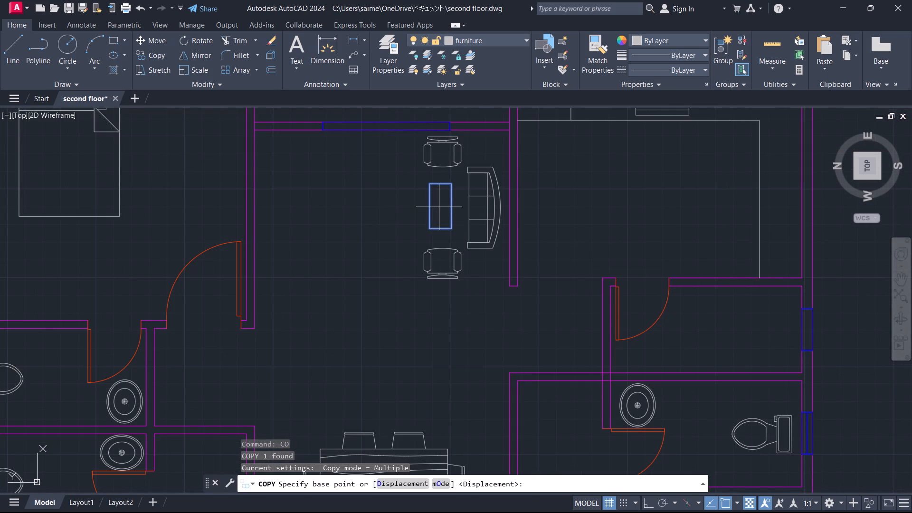
click(439, 207)
scroll(449, 294, down, 2)
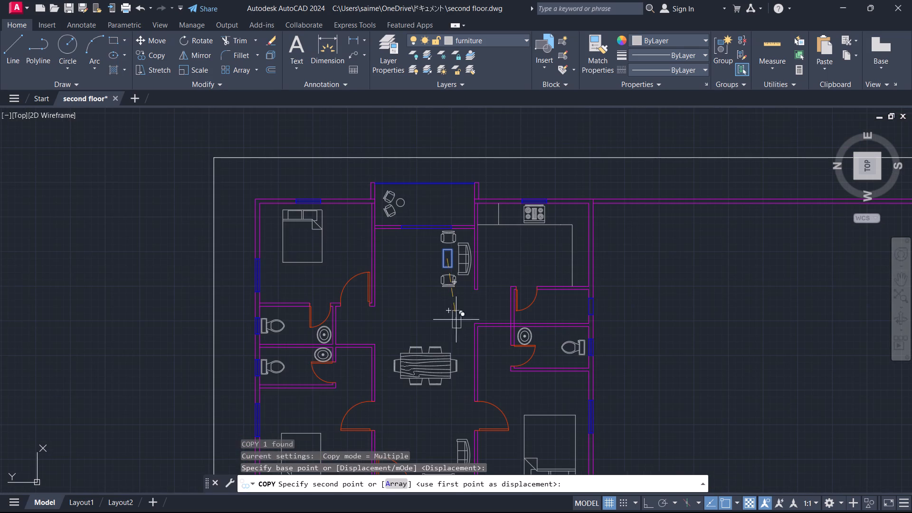
middle_drag(446, 416, 495, 209)
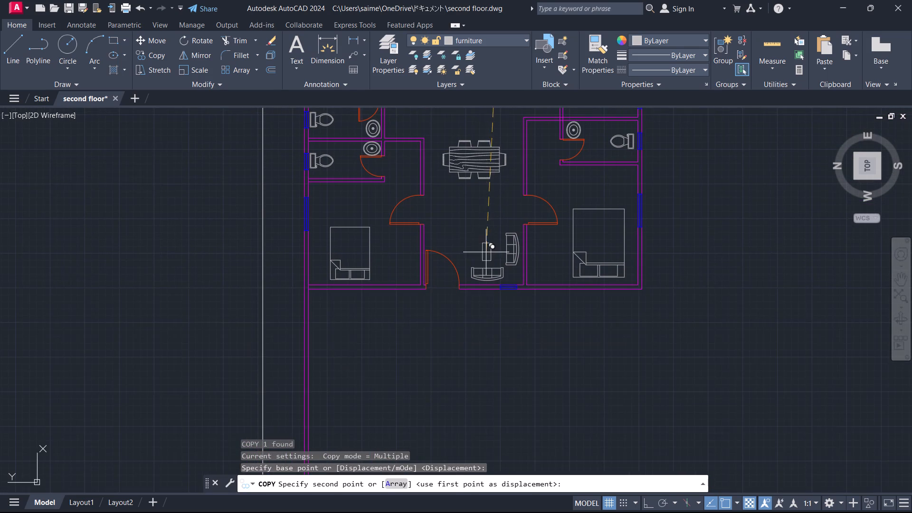
scroll(487, 252, up, 3)
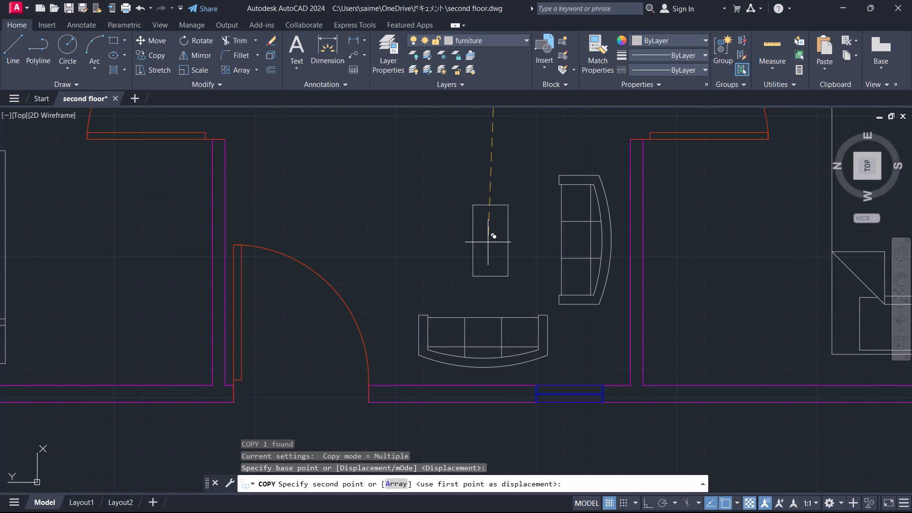
click(487, 242)
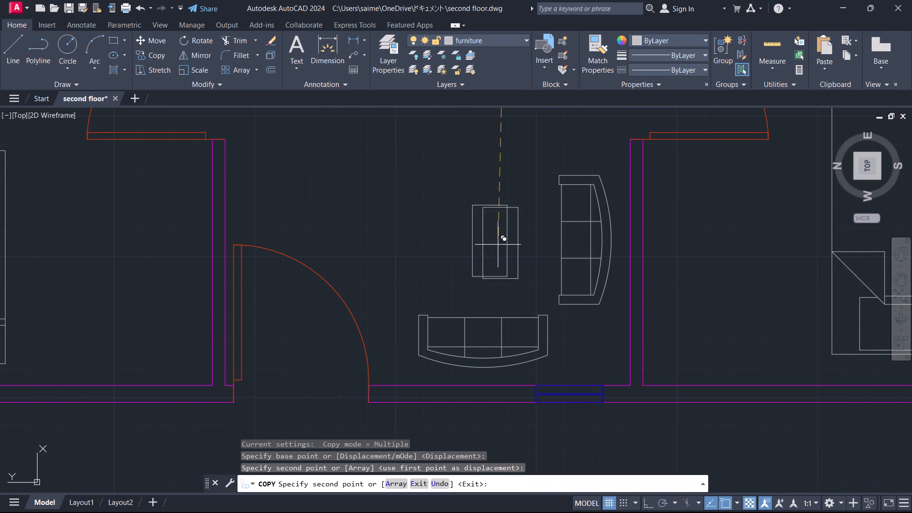
key(Escape)
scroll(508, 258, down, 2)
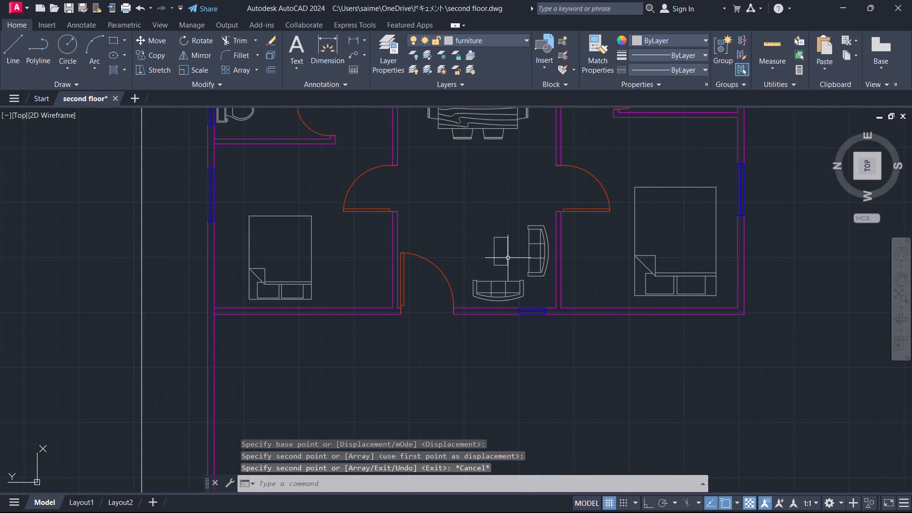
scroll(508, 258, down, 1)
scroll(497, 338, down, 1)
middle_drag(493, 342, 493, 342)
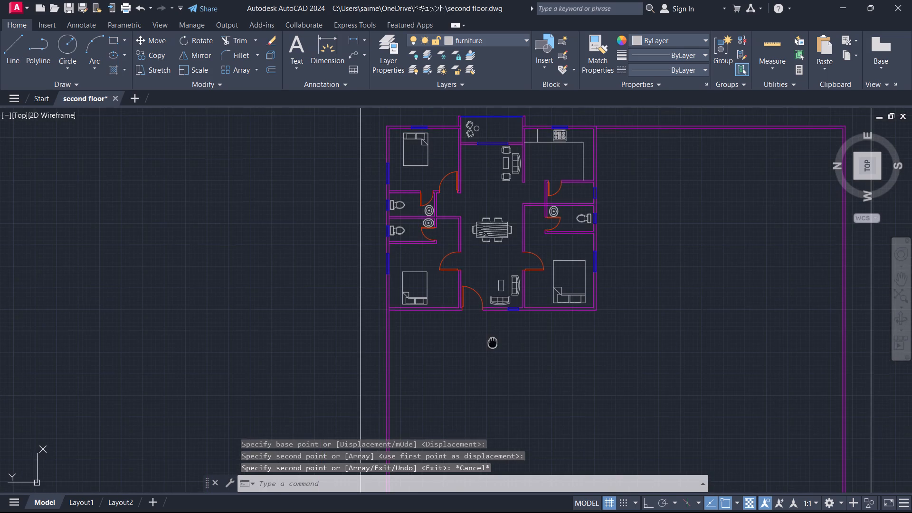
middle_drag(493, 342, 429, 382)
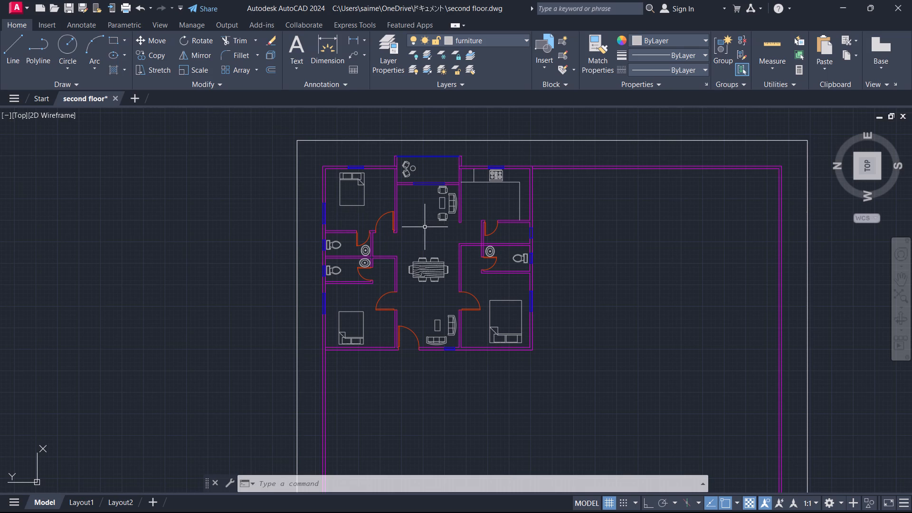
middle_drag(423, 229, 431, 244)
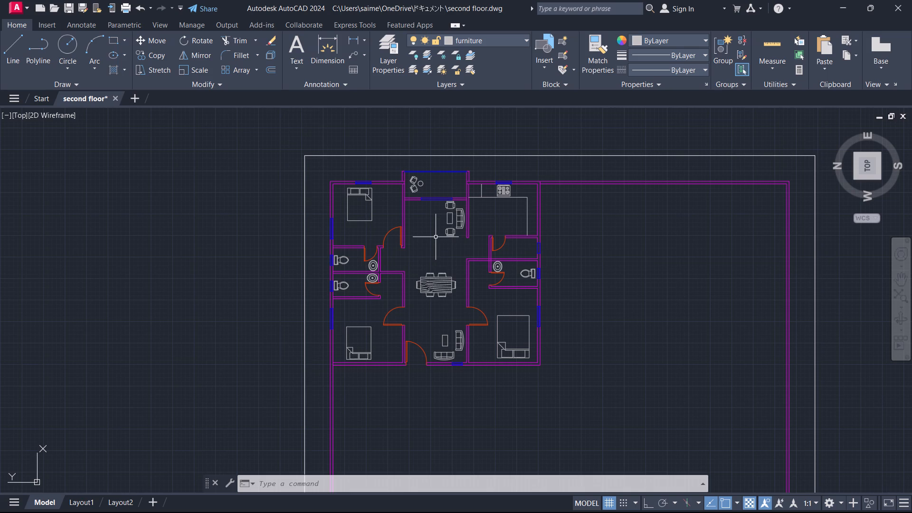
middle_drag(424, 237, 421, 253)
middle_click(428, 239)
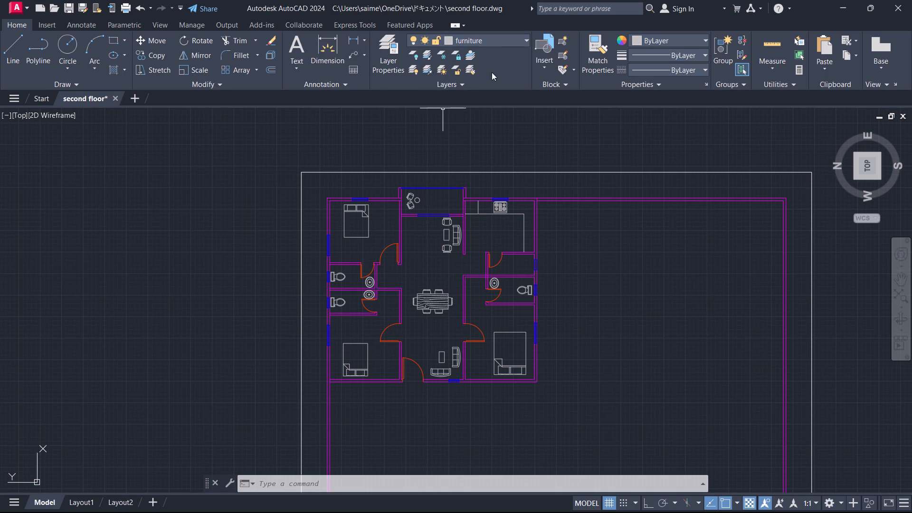
Create a new layer named "text" with the colour white and make it the current layer.
click(382, 48)
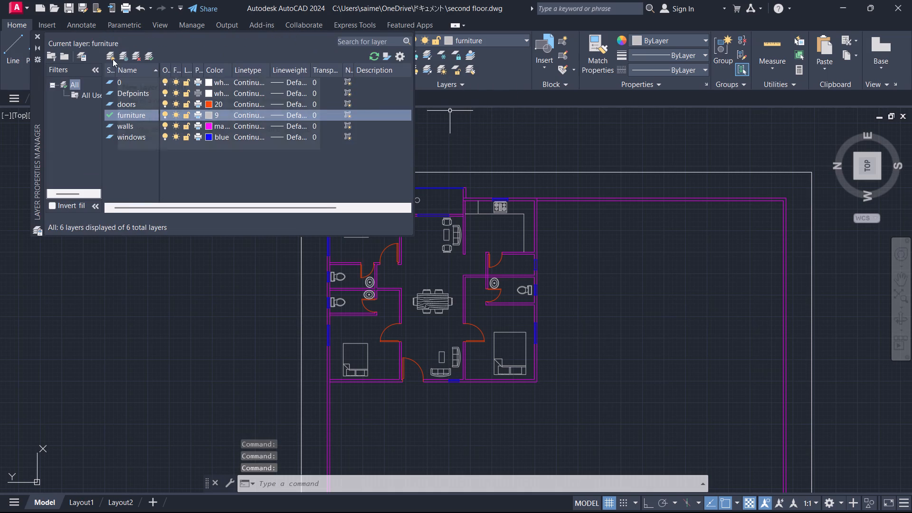
click(105, 54)
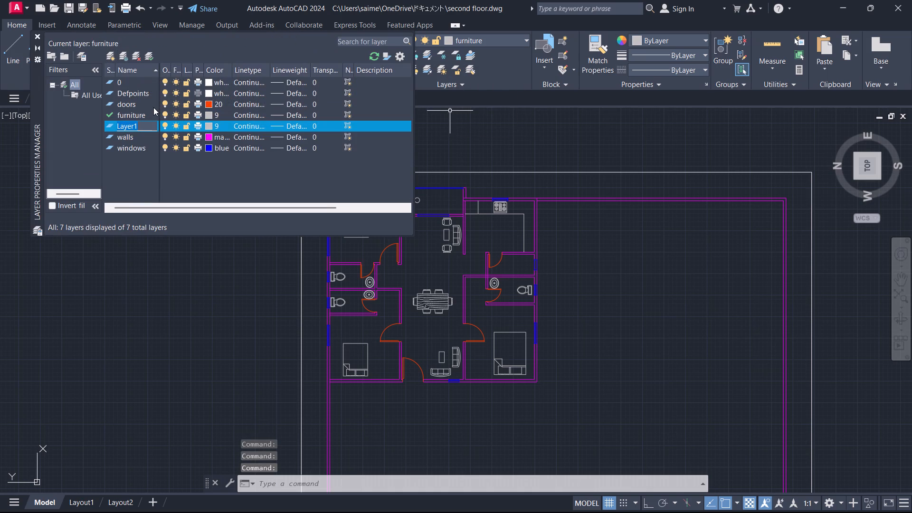
key(BackSpace)
text(tex)
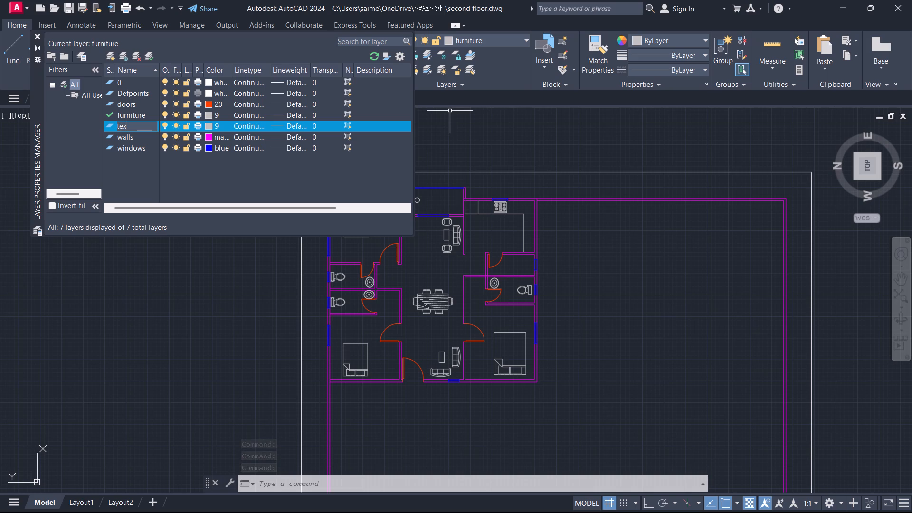
key(t)
click(207, 127)
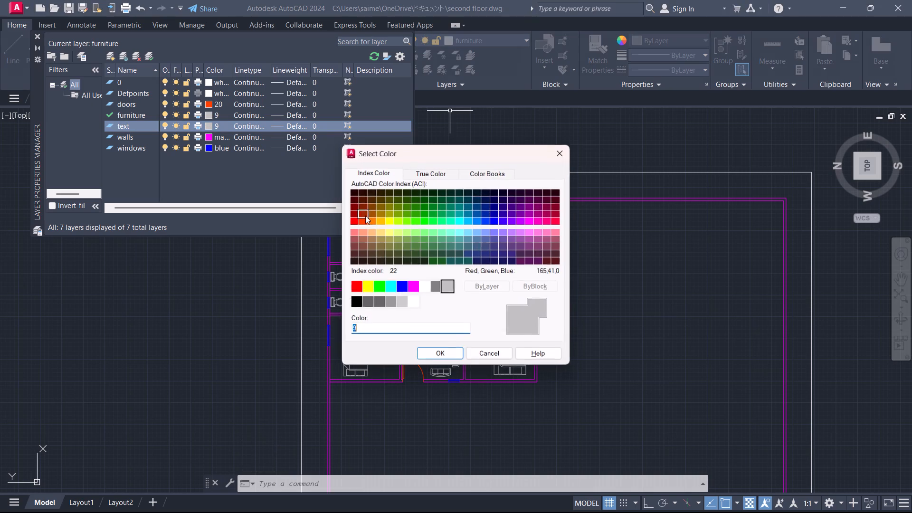
click(422, 285)
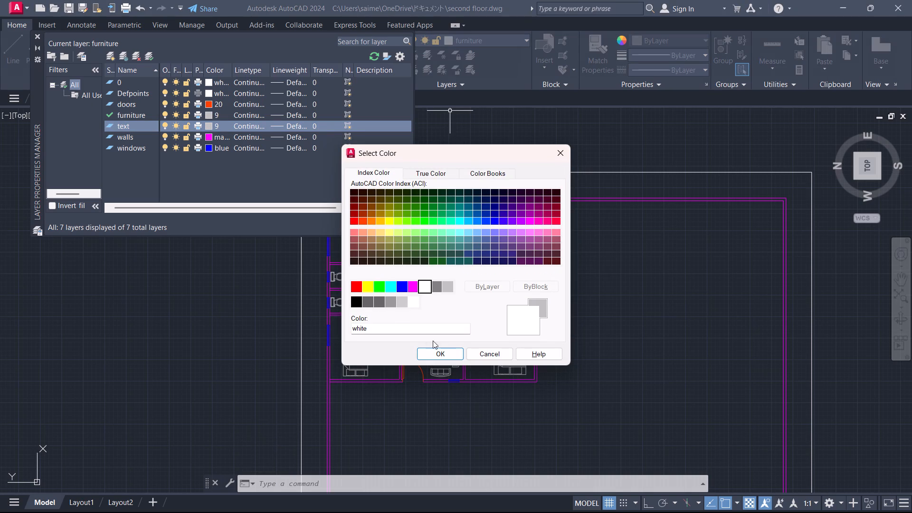
click(431, 349)
click(152, 56)
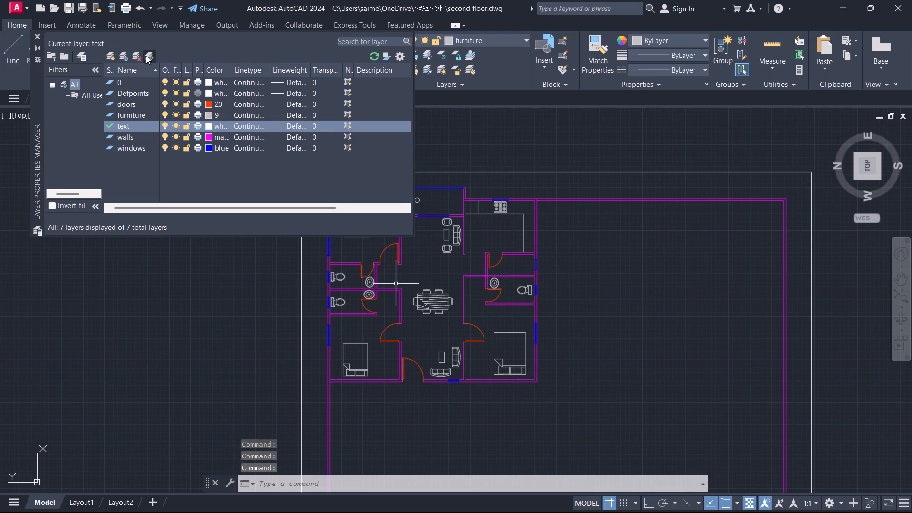
click(35, 35)
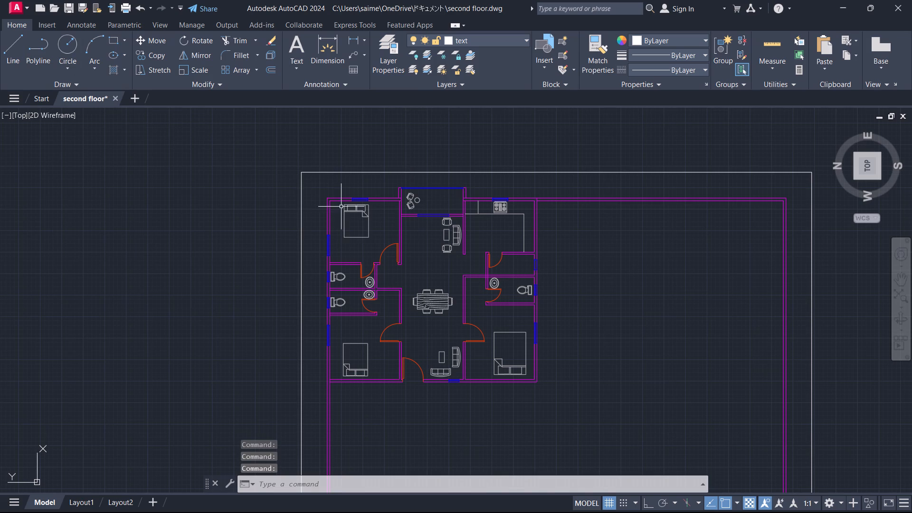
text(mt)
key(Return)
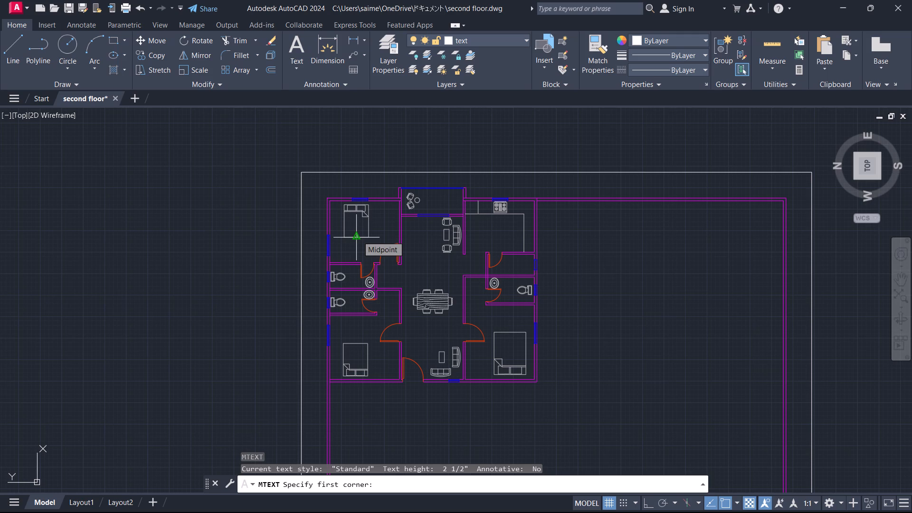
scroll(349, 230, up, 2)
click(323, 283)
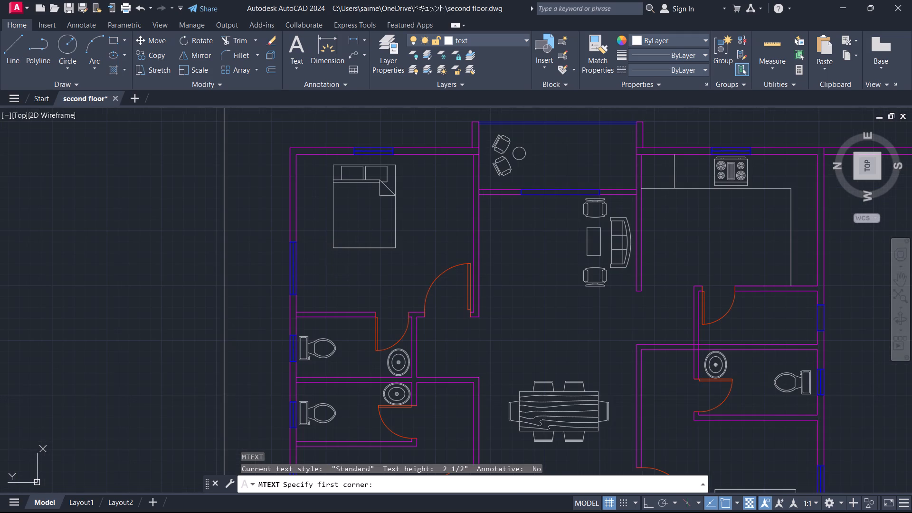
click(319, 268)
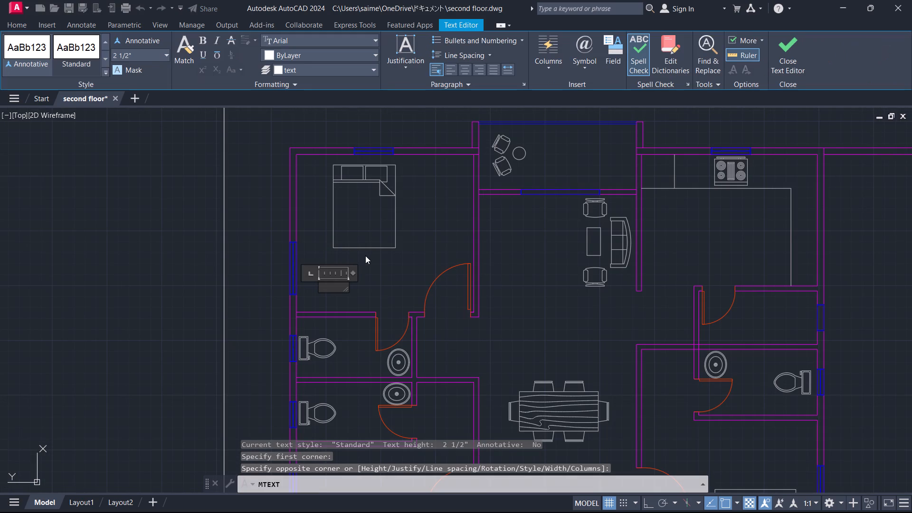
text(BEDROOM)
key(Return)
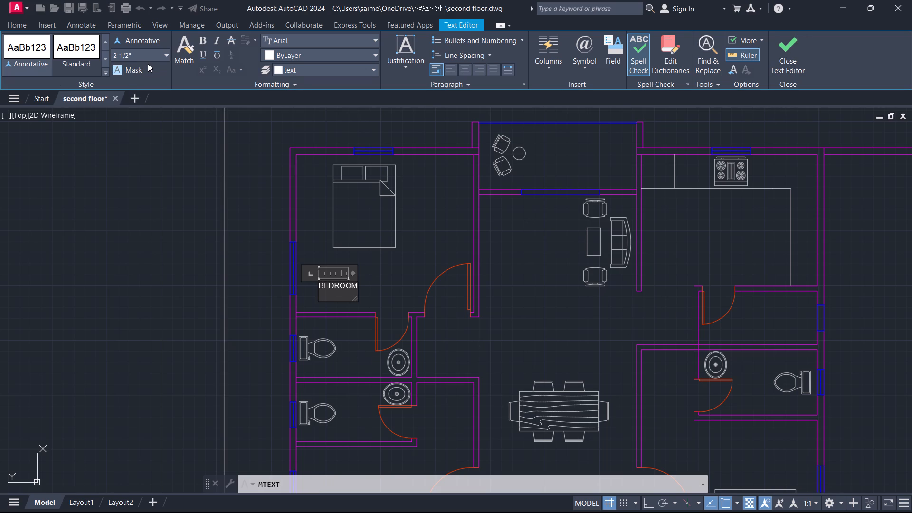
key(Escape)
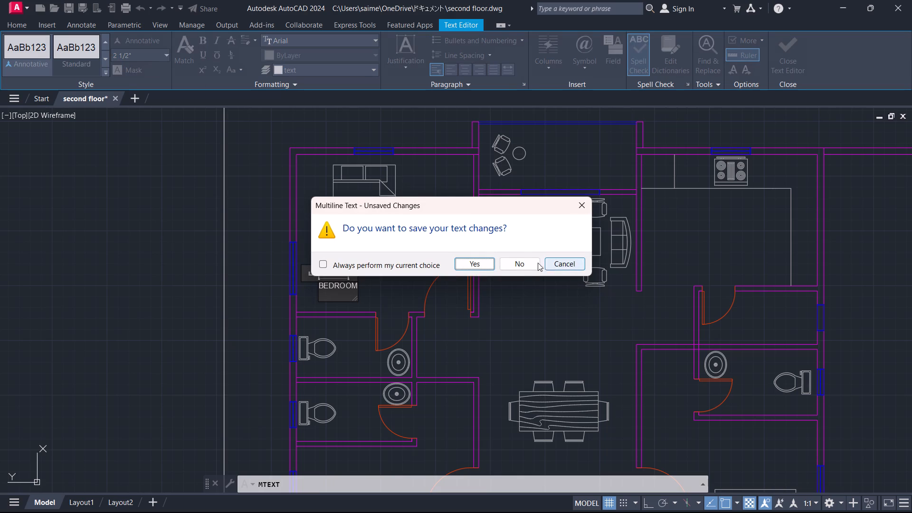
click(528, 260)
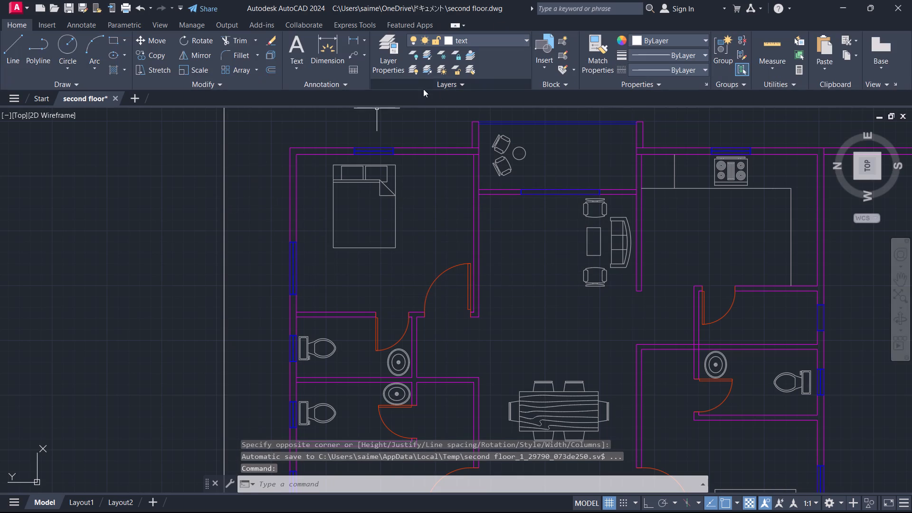
Create a new layer named "HATCH" with colour 8 and make it the current layer.
double_click(389, 48)
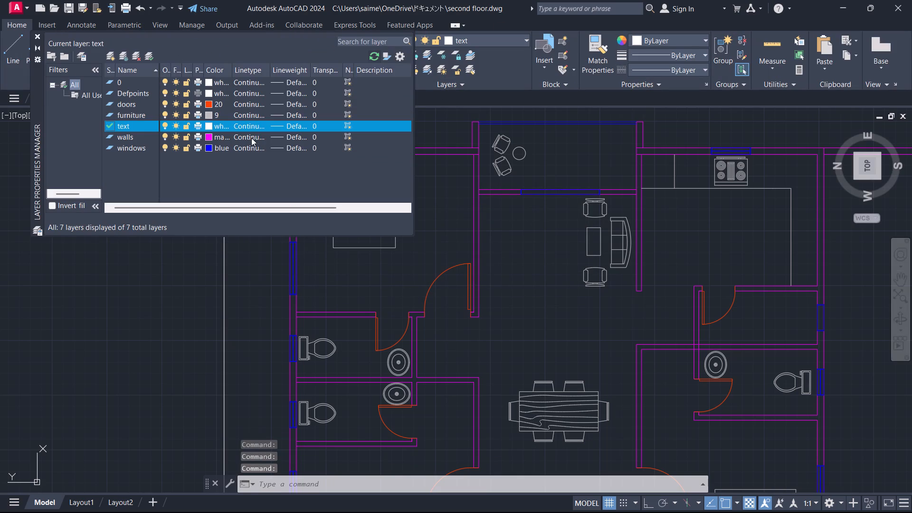
click(110, 53)
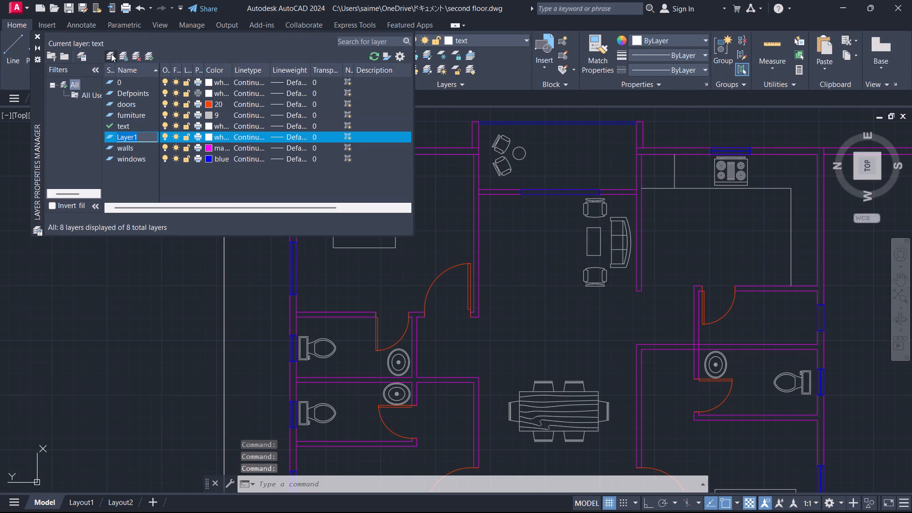
key(BackSpace)
text(HATCH)
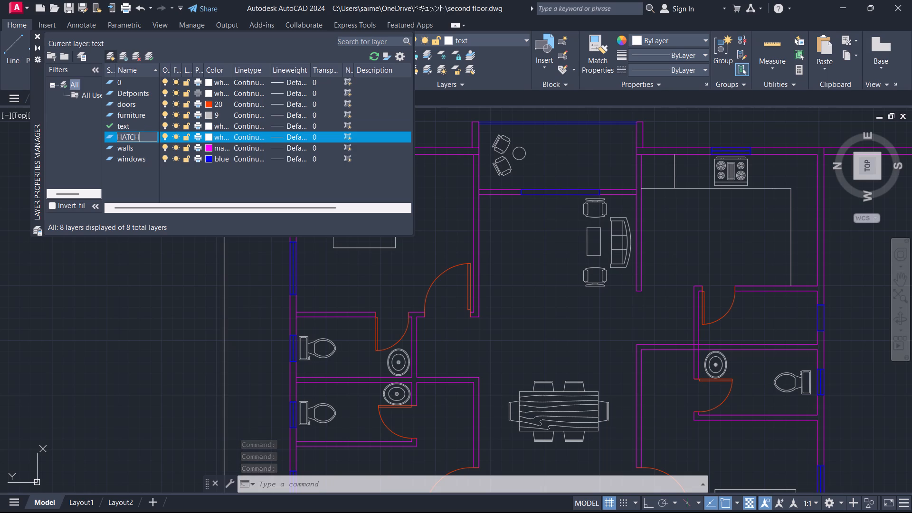
click(208, 136)
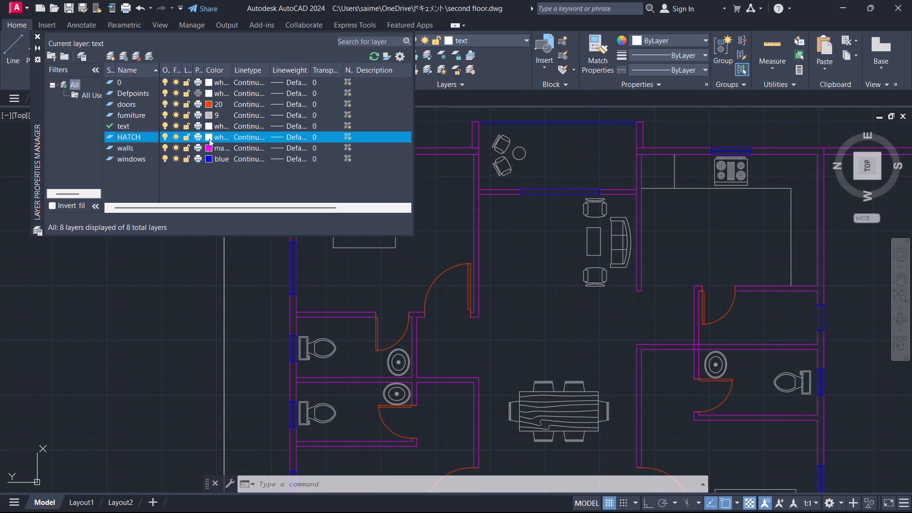
click(436, 286)
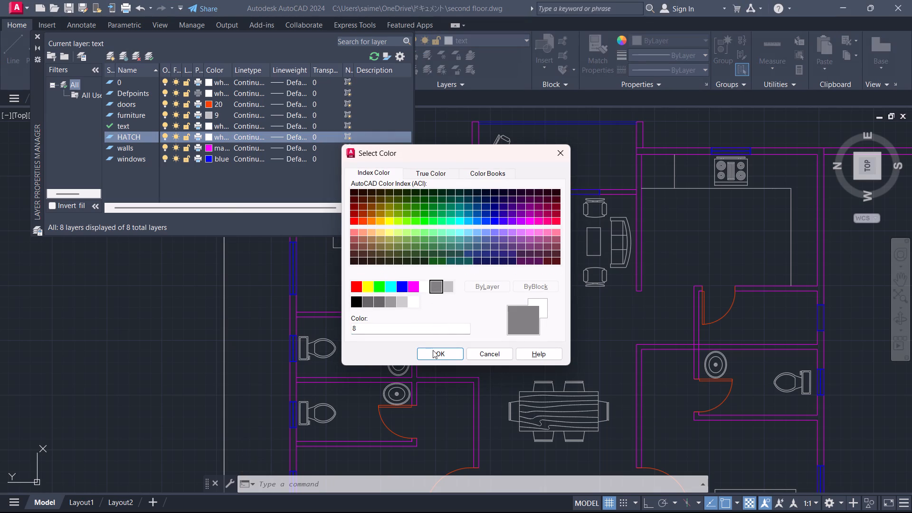
click(431, 358)
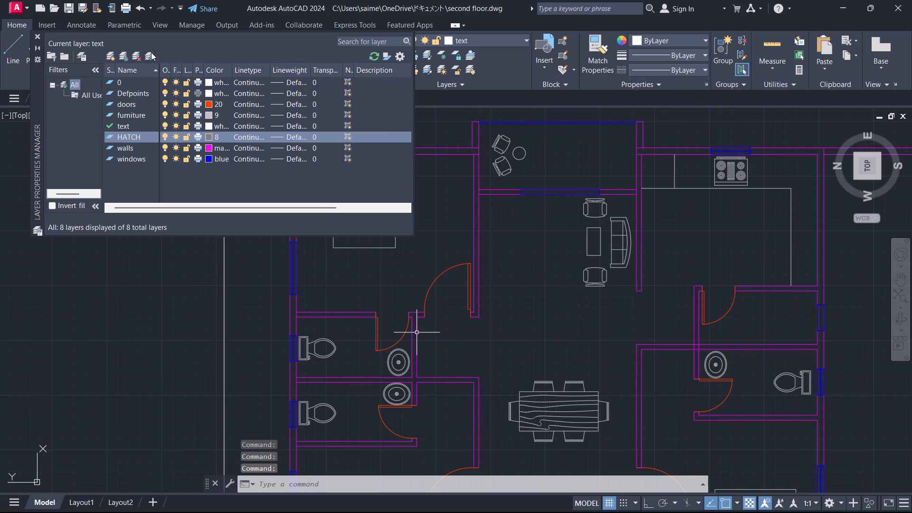
click(150, 54)
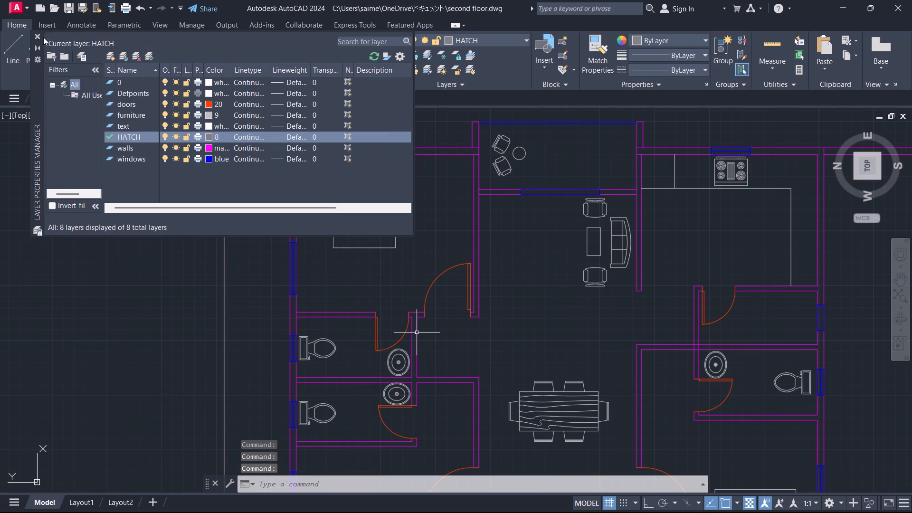
click(37, 34)
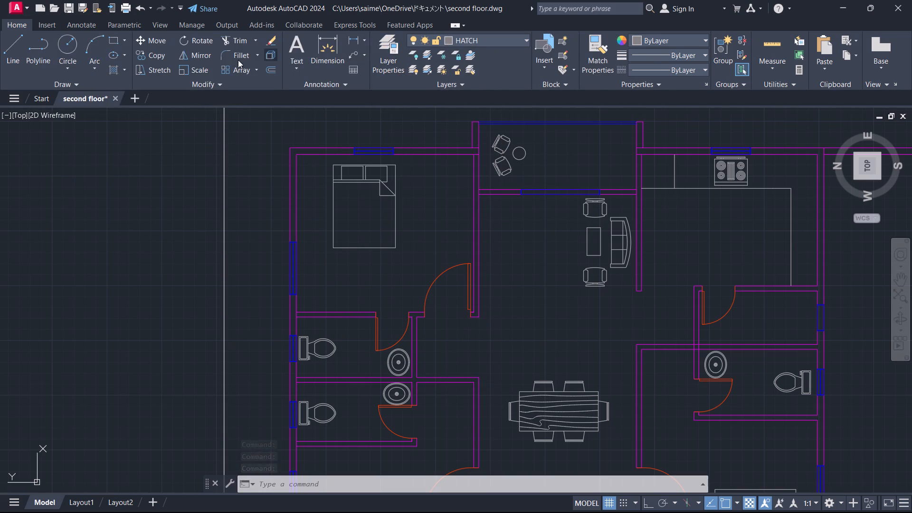
Hatch the walls around the bedroom beside the balcony, the balcony sides, the hall's balcony wall and the kitchen with the SOLID pattern.
click(114, 71)
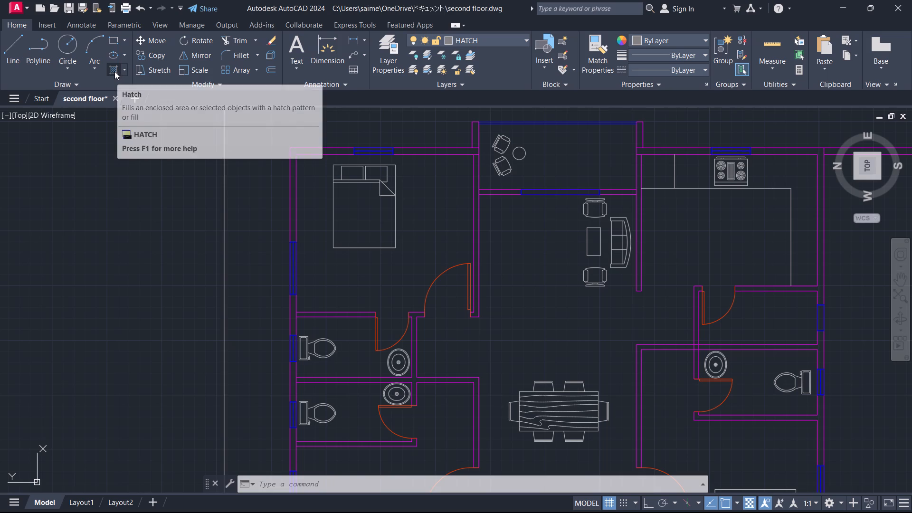
click(108, 52)
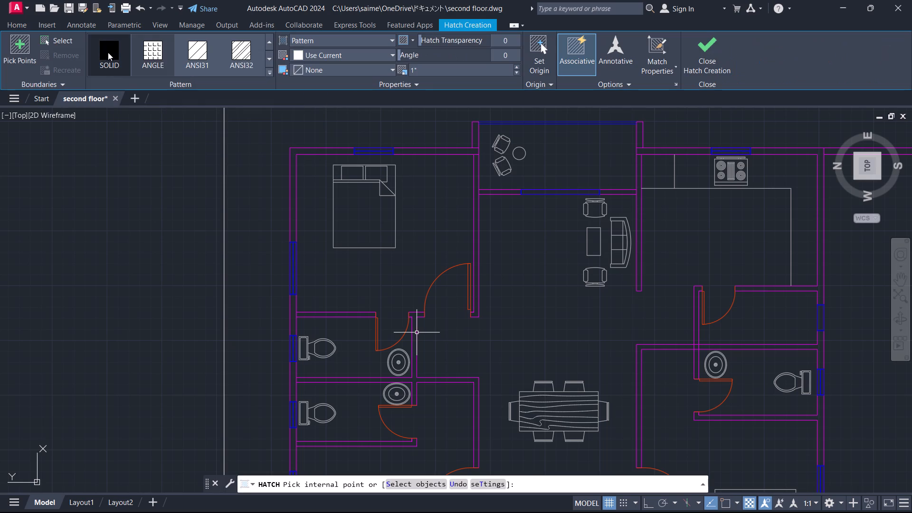
click(437, 149)
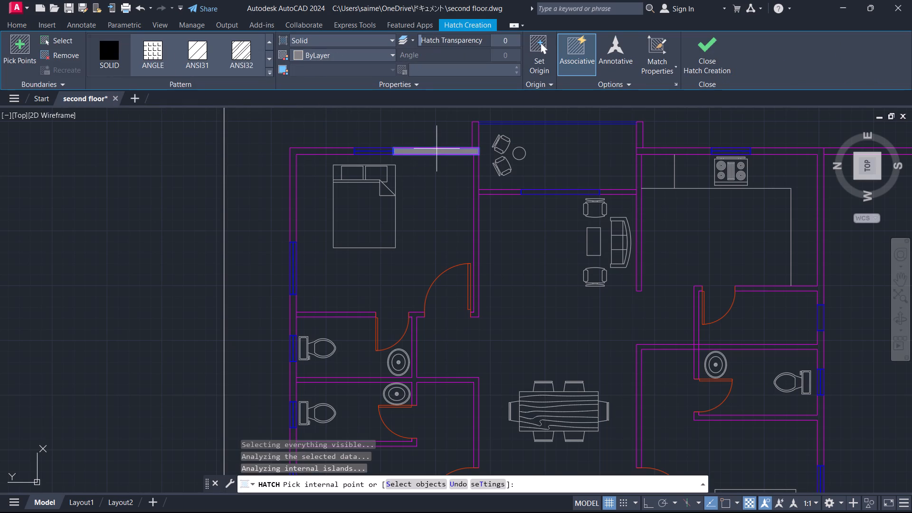
click(323, 148)
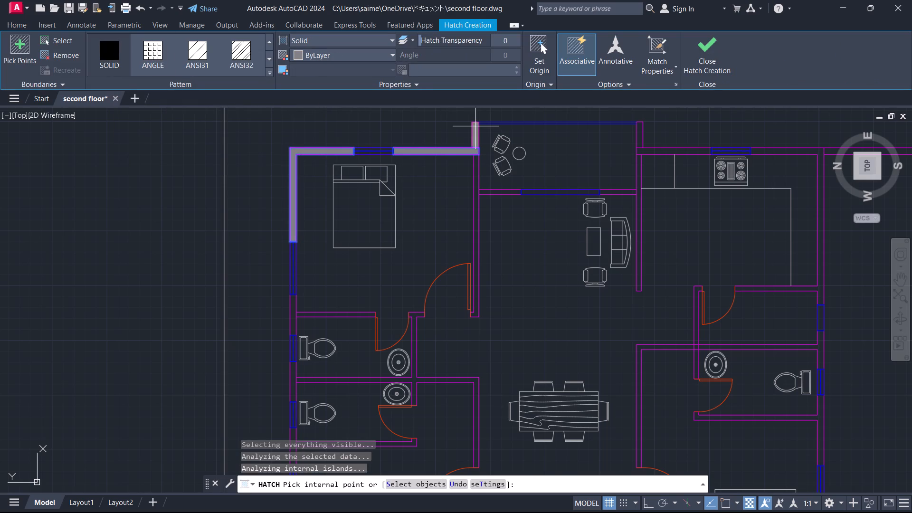
click(477, 129)
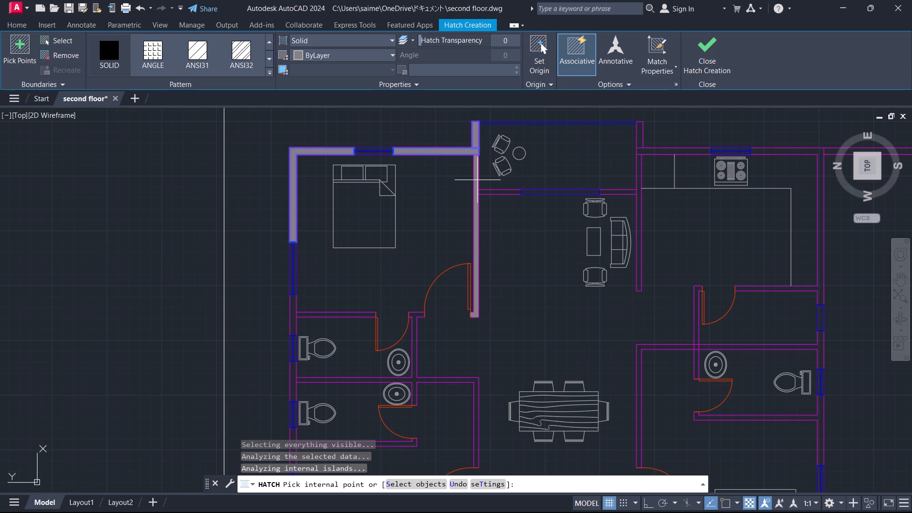
click(477, 180)
click(495, 193)
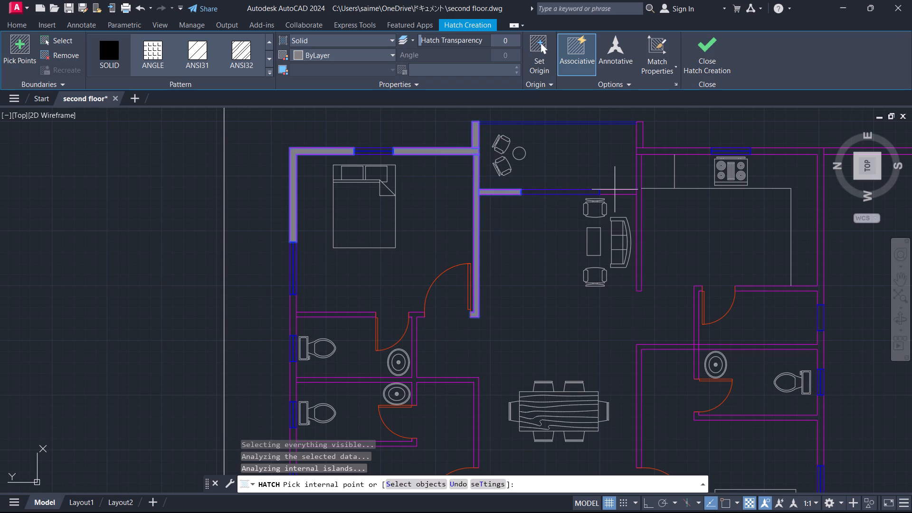
click(617, 191)
click(637, 164)
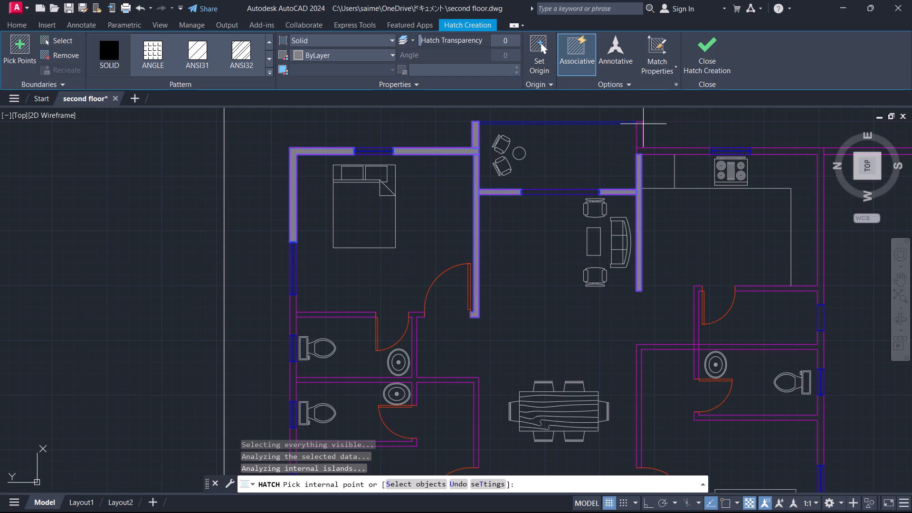
click(638, 131)
click(649, 154)
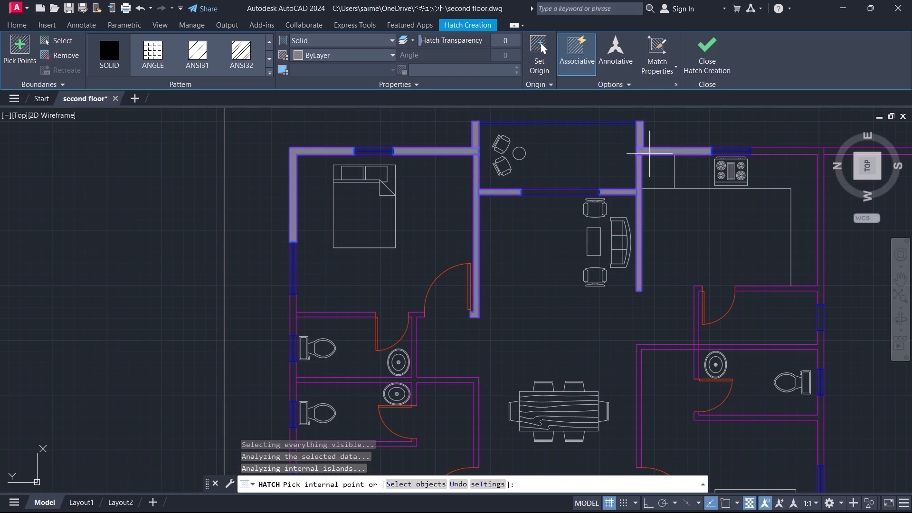
click(779, 150)
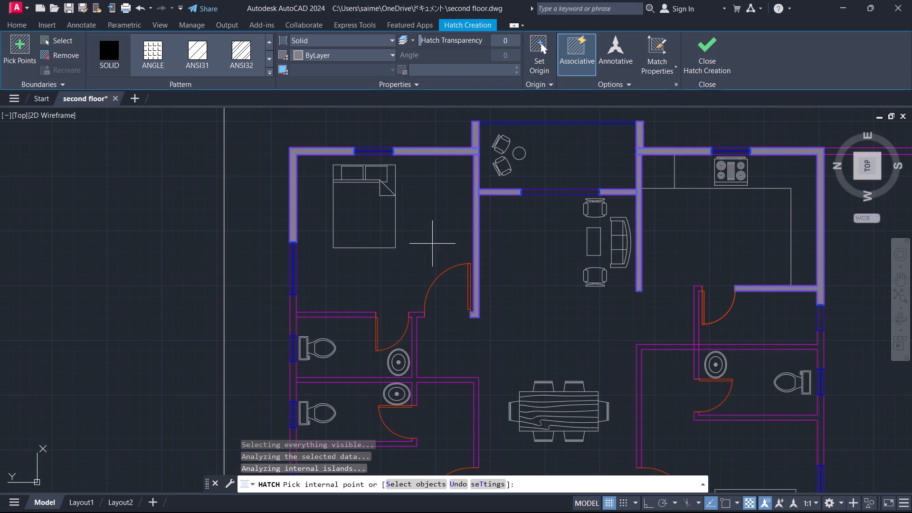
Hatch the walls around the two adjoining bathrooms, including the exterior wall pieces beside their windows, with the SOLID pattern.
click(293, 308)
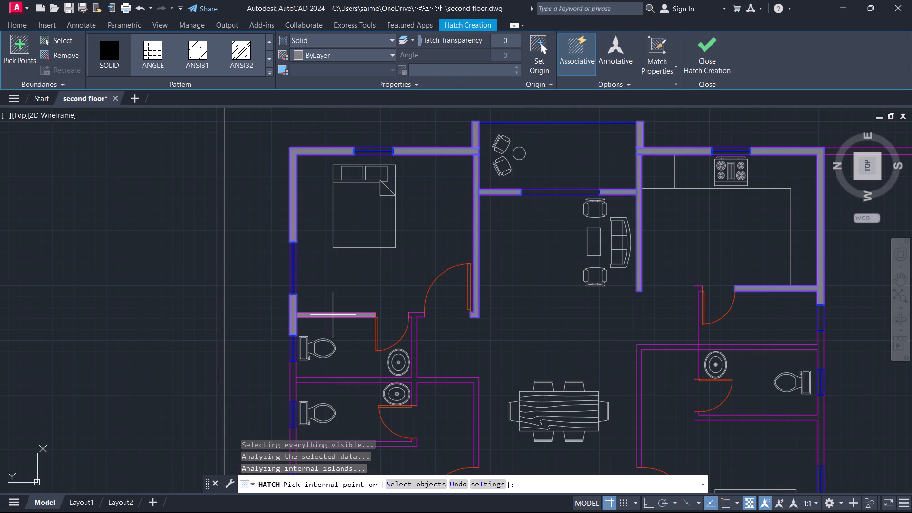
click(334, 315)
click(416, 313)
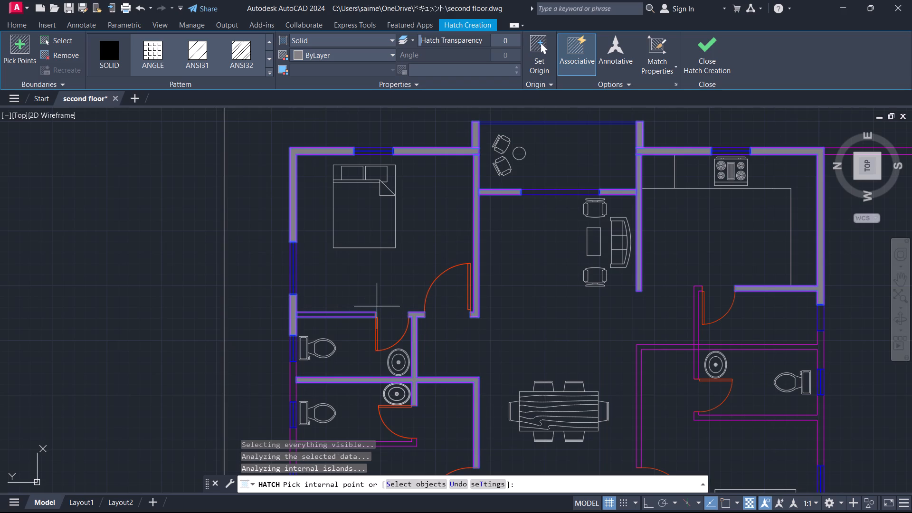
click(352, 314)
click(351, 316)
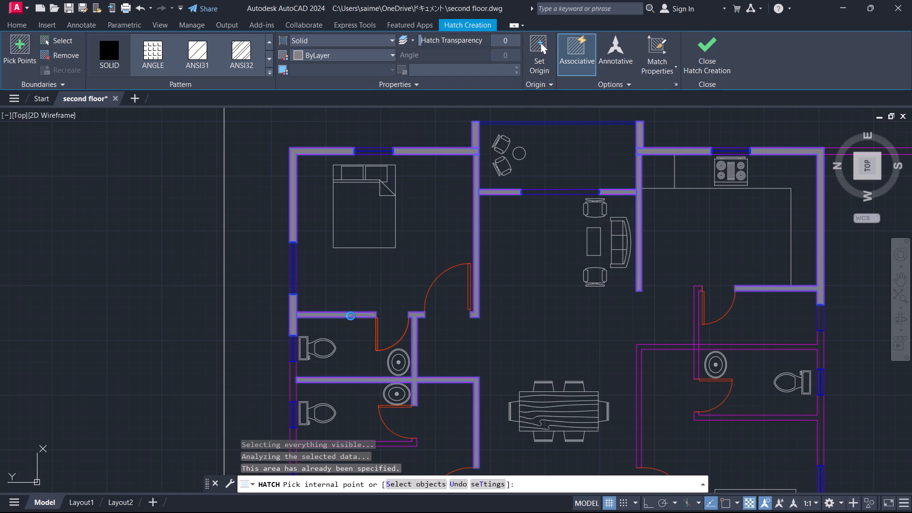
scroll(408, 257, down, 1)
scroll(370, 313, up, 1)
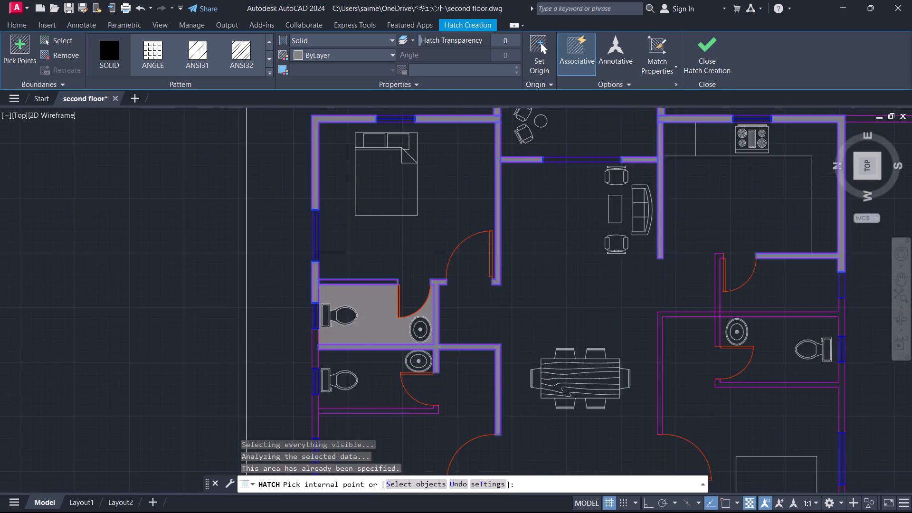
scroll(370, 313, up, 1)
click(361, 263)
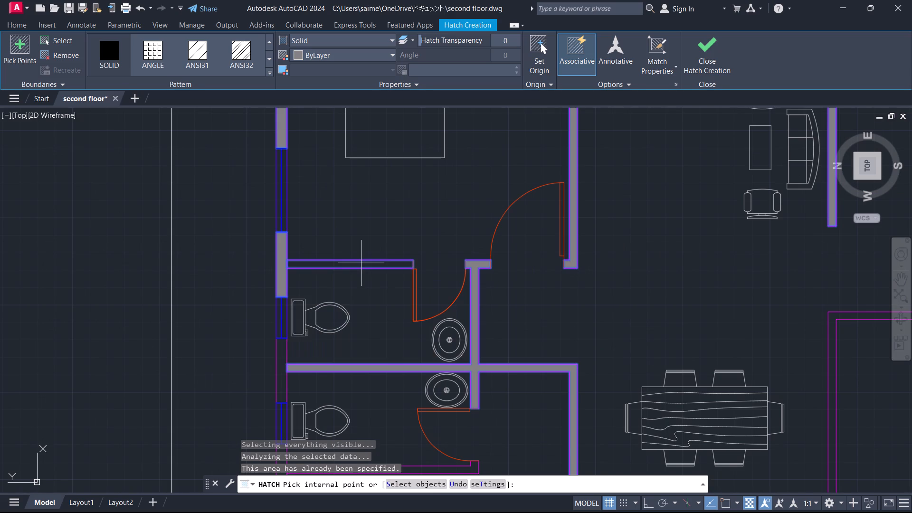
click(361, 262)
scroll(461, 166, down, 1)
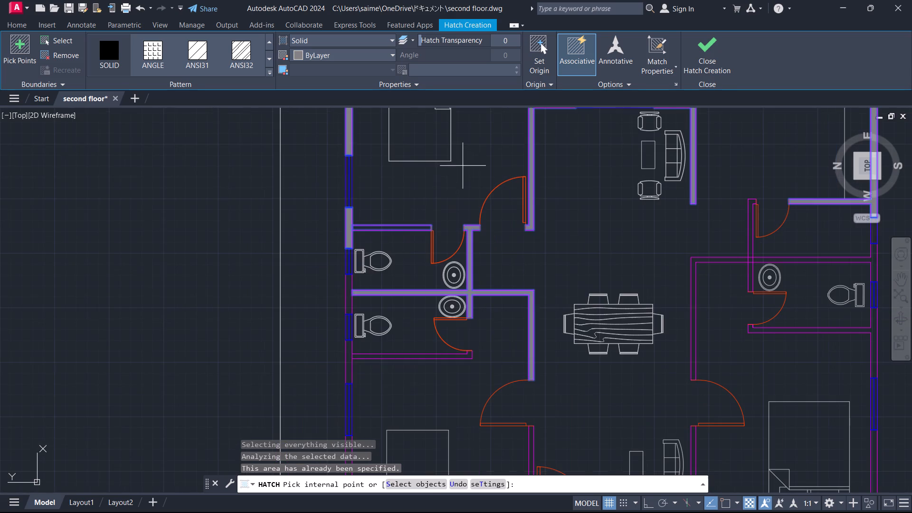
click(348, 294)
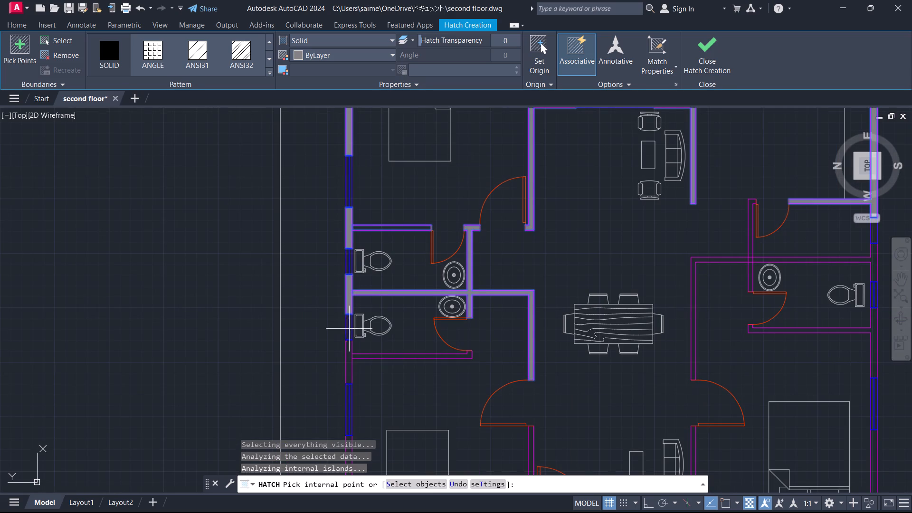
click(348, 355)
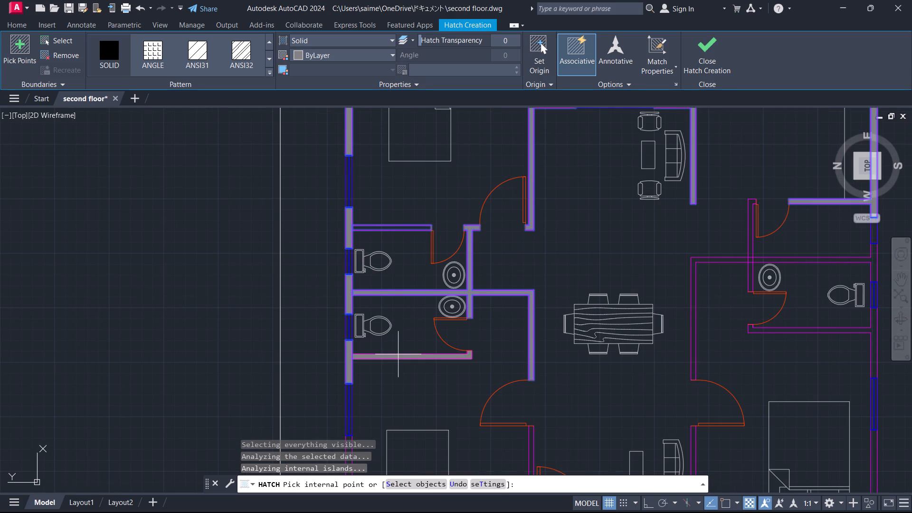
click(398, 354)
Hatch the smaller entrance-side bedroom's front and hall walls, plus the wall between the entrance door and window, with the SOLID pattern.
scroll(415, 298, down, 2)
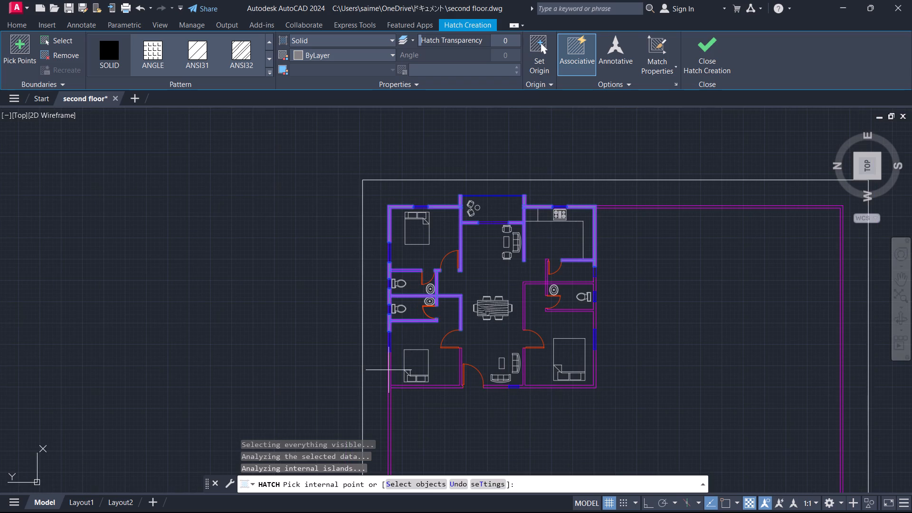
scroll(389, 370, up, 2)
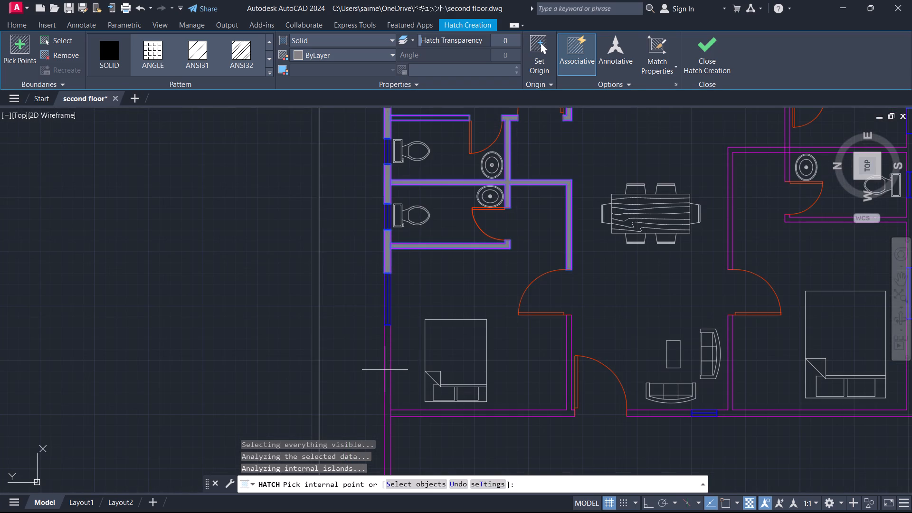
click(409, 414)
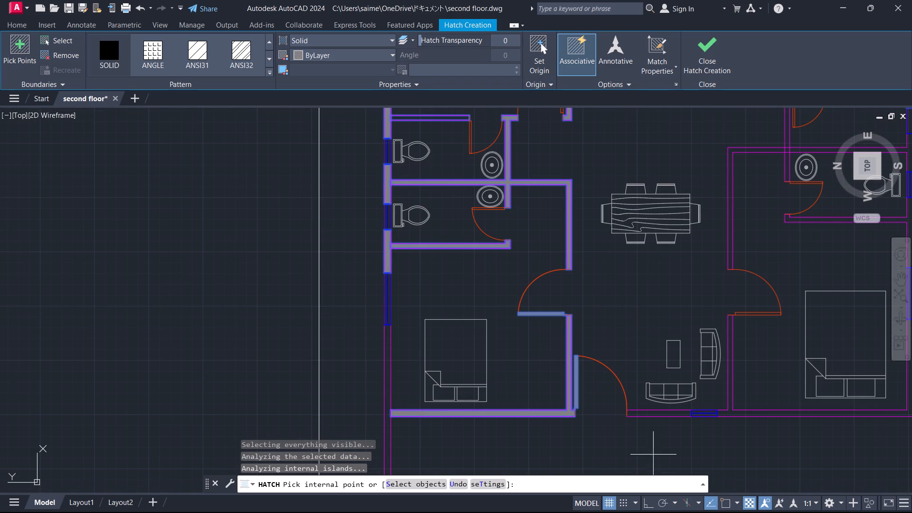
click(656, 410)
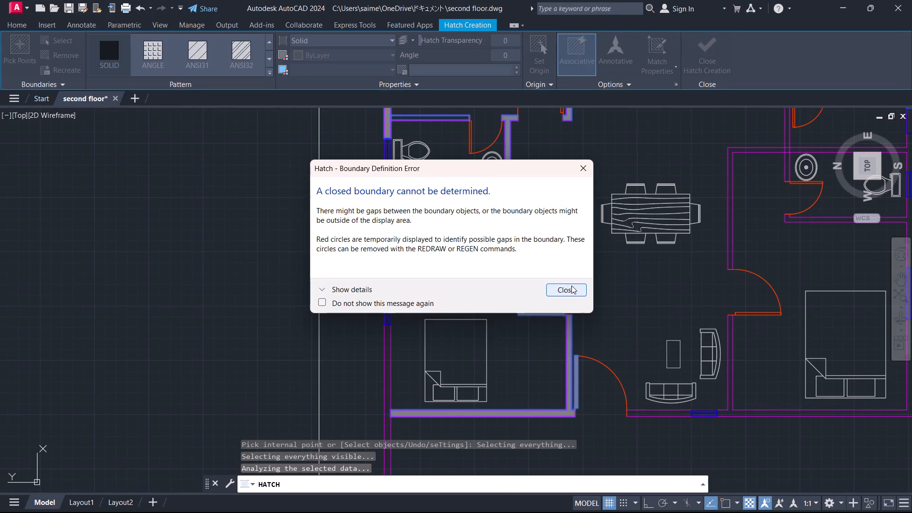
click(571, 285)
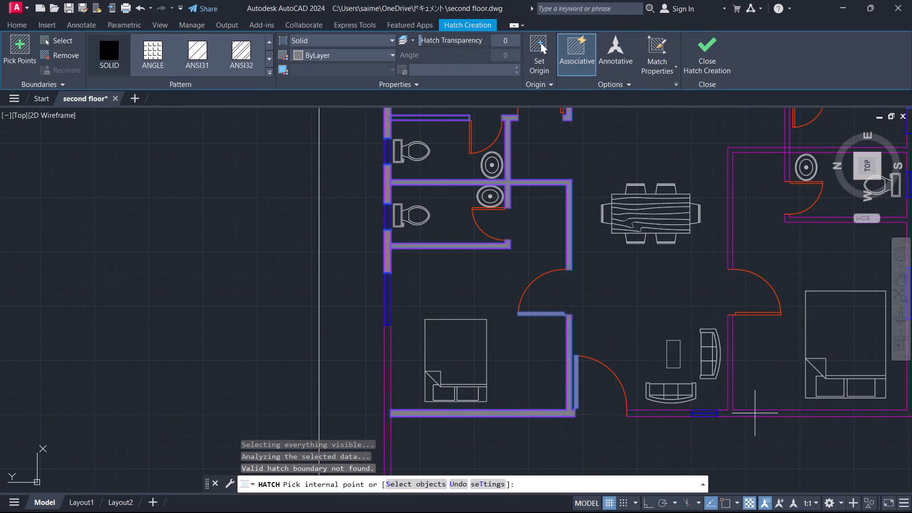
click(656, 412)
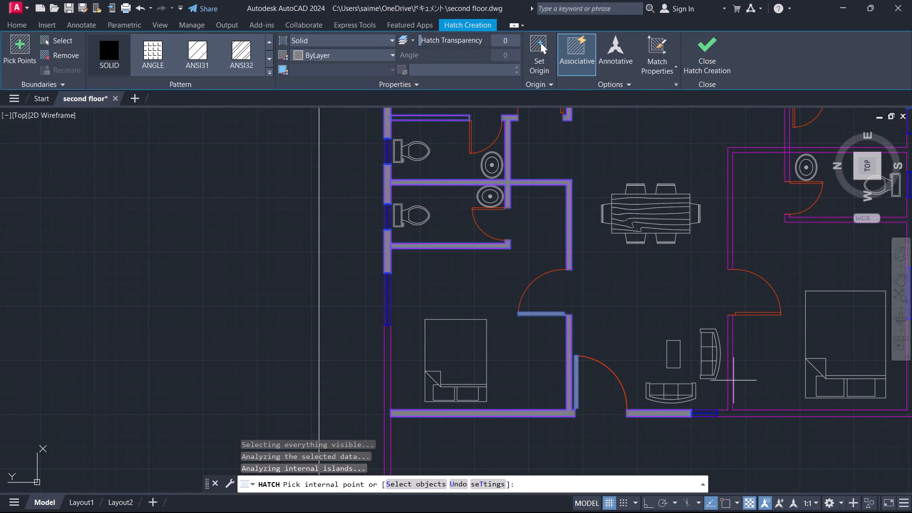
Hatch the walls around the large bedroom, extending along the wall between its bathroom and the room beside the kitchen, with the SOLID pattern.
scroll(730, 380, down, 1)
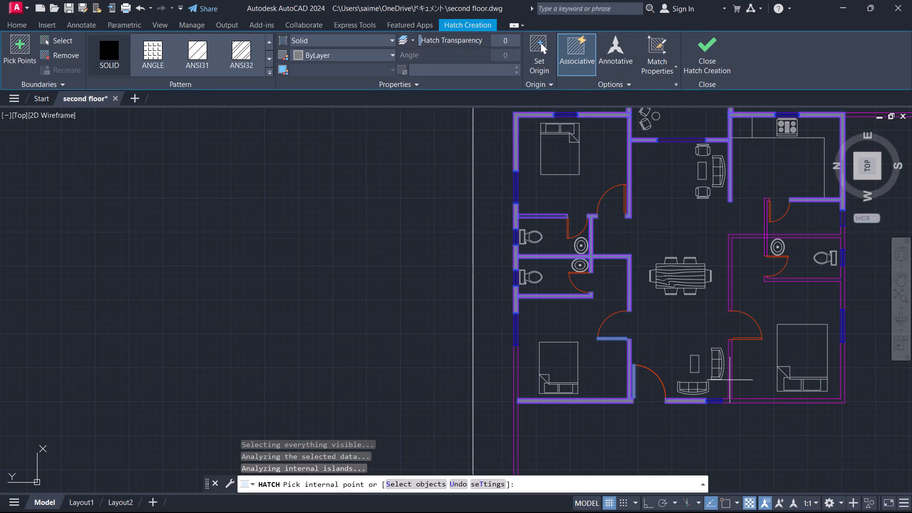
click(728, 374)
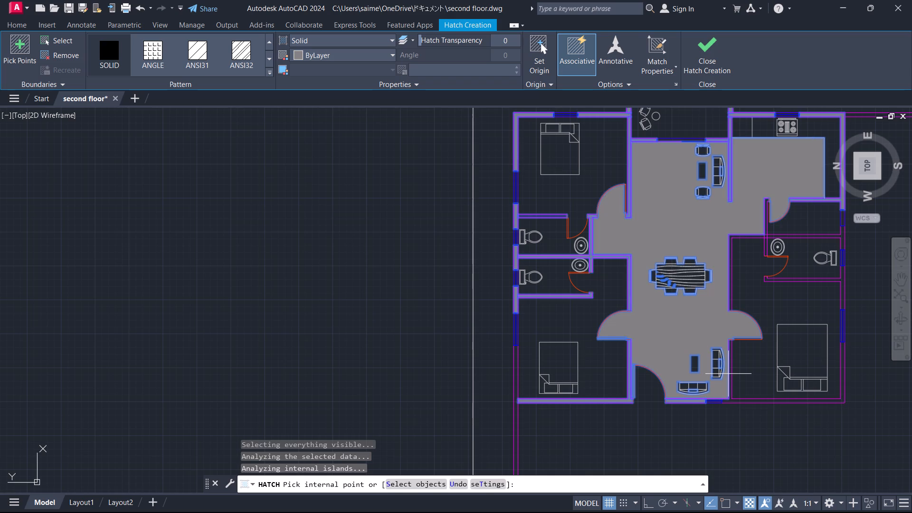
key(ctrl+z)
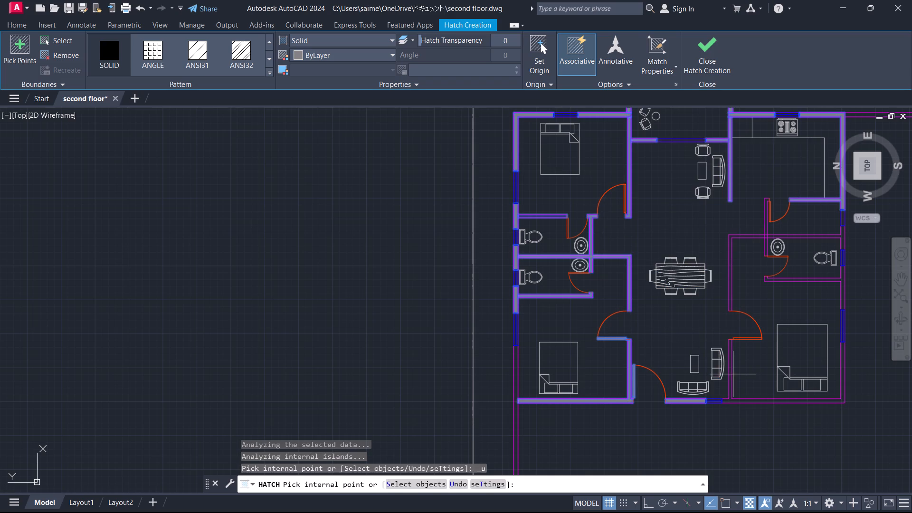
click(730, 374)
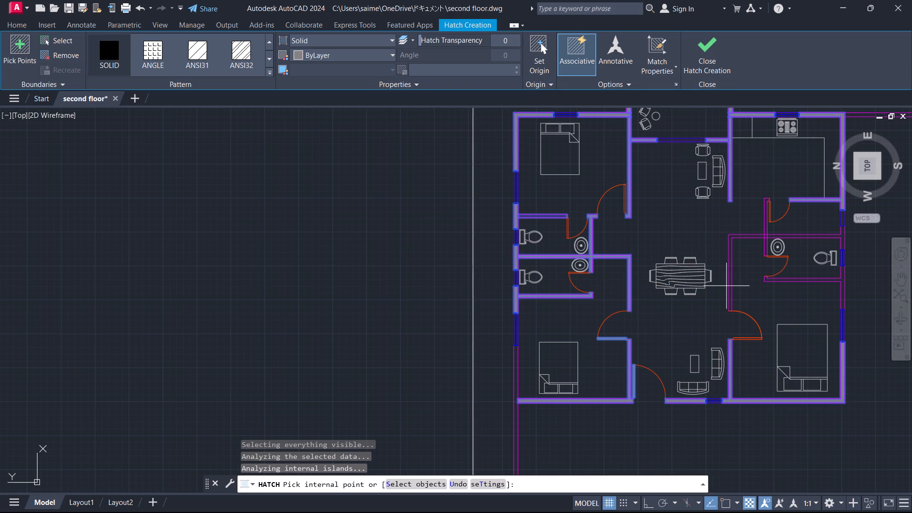
click(730, 284)
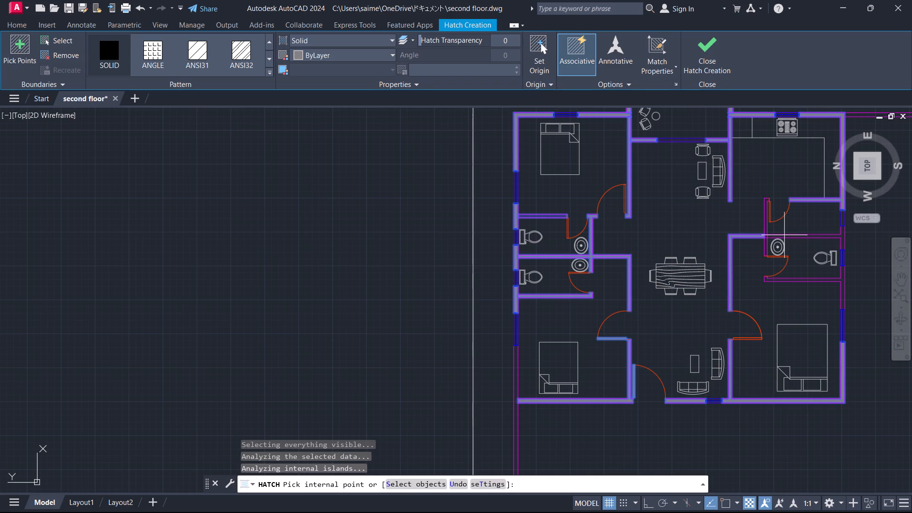
click(785, 235)
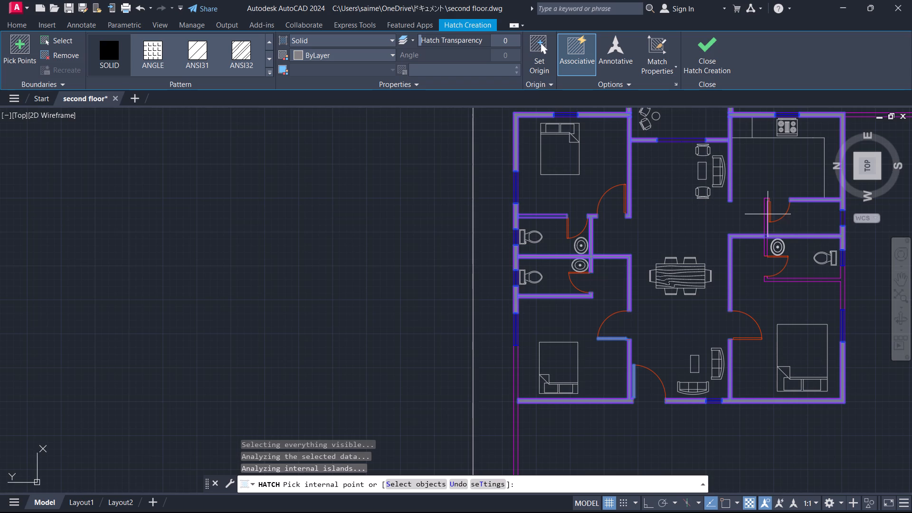
Hatch the partition walls of the large bedroom's bathroom and the small room beside the kitchen, and the adjoining exterior wall piece.
scroll(768, 212, up, 2)
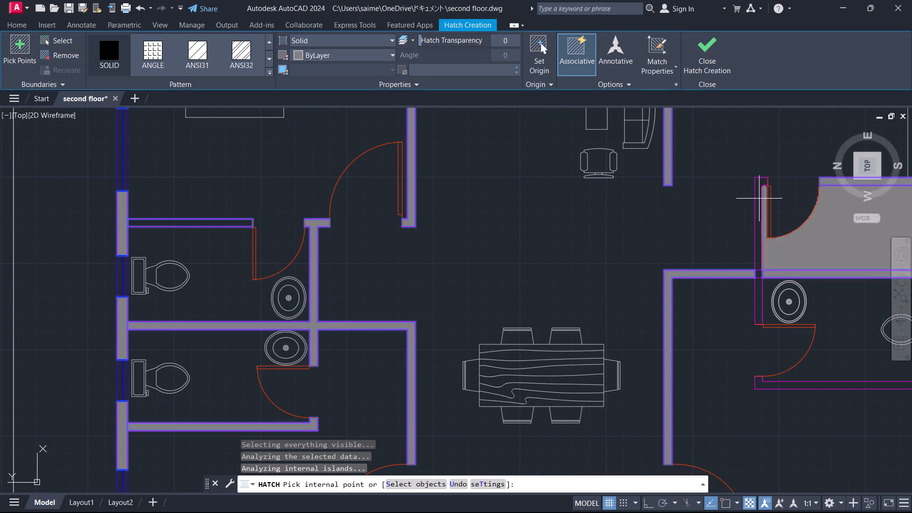
click(759, 200)
click(758, 274)
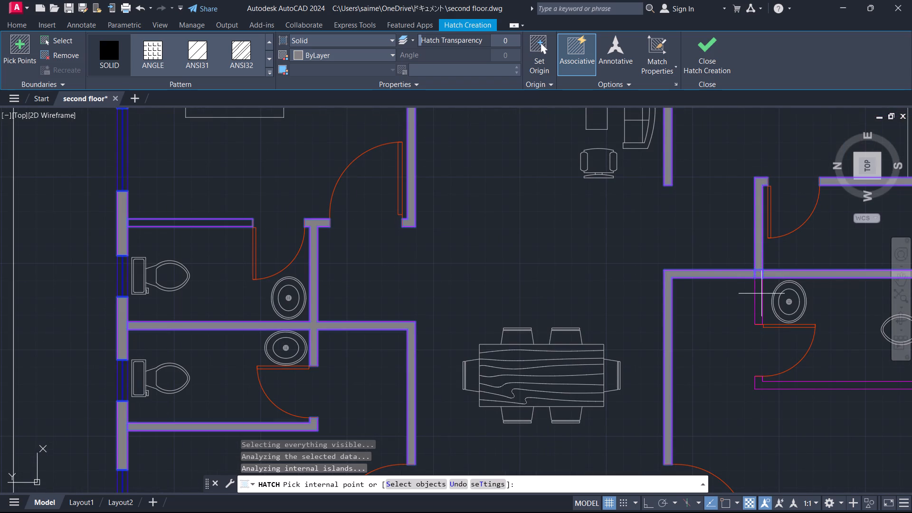
click(762, 296)
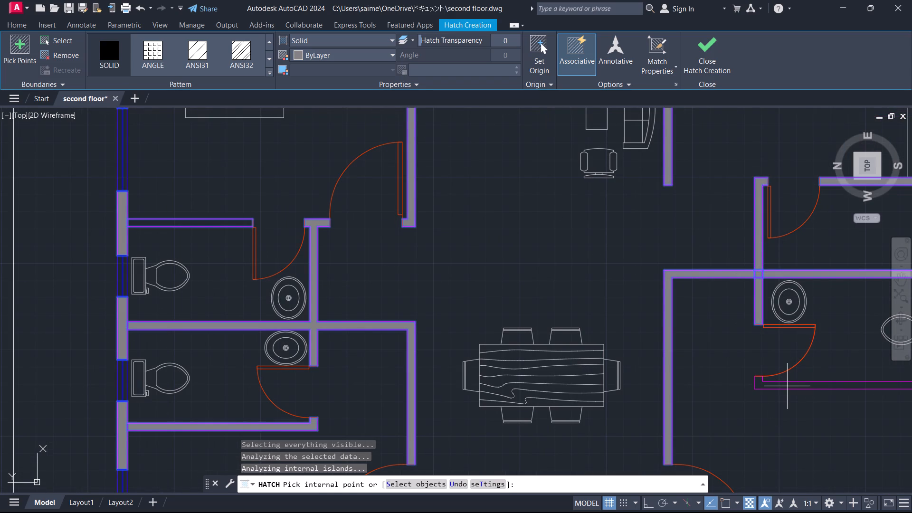
scroll(787, 385, down, 2)
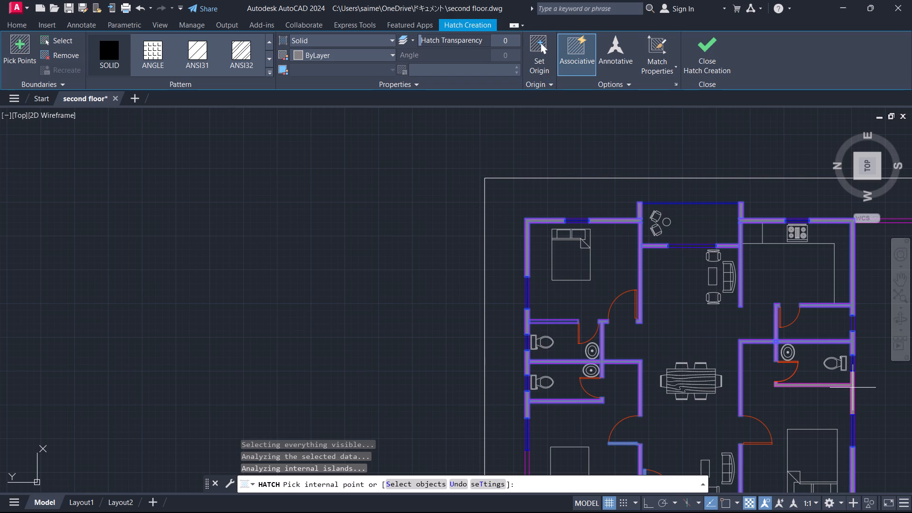
click(853, 388)
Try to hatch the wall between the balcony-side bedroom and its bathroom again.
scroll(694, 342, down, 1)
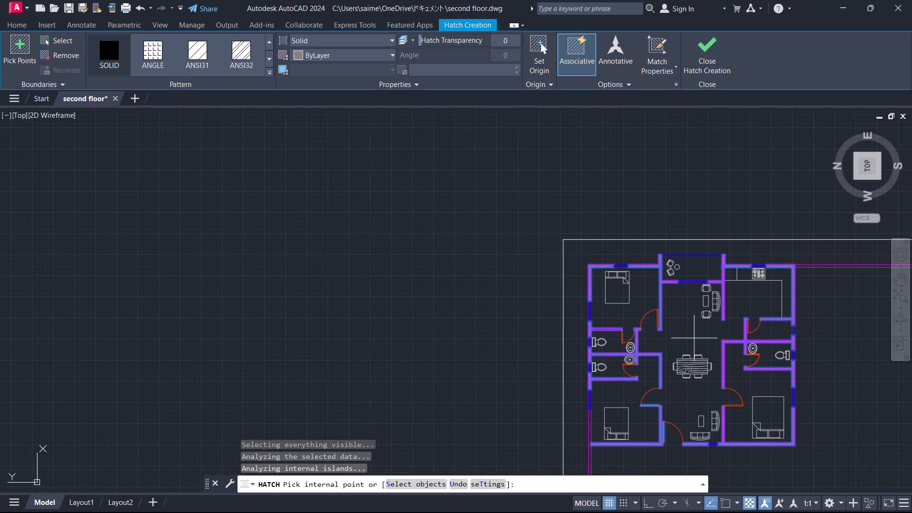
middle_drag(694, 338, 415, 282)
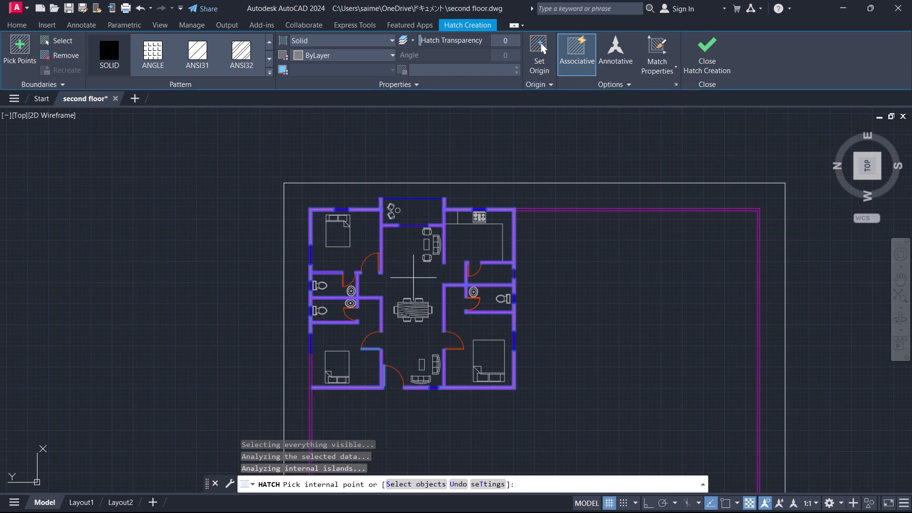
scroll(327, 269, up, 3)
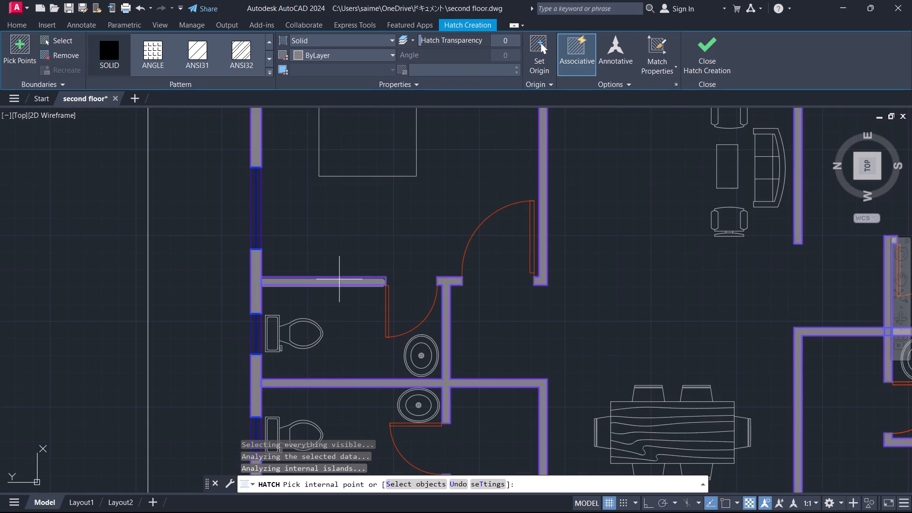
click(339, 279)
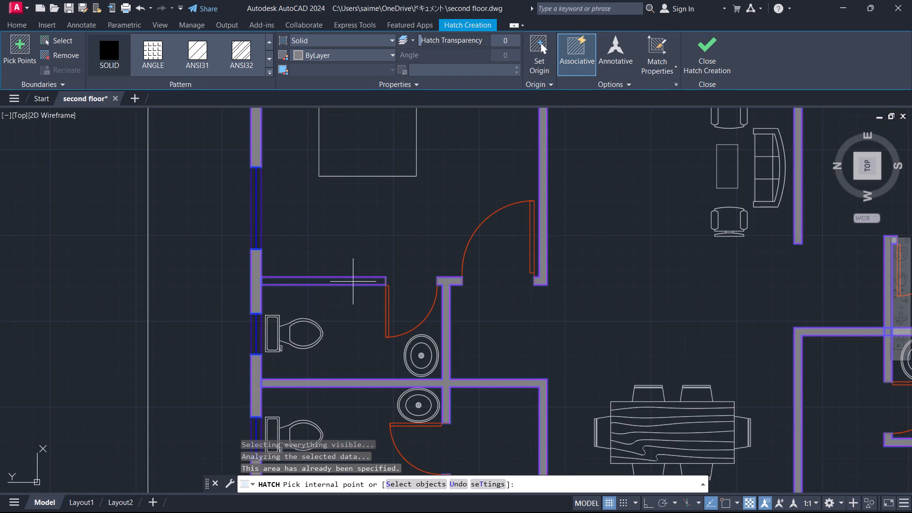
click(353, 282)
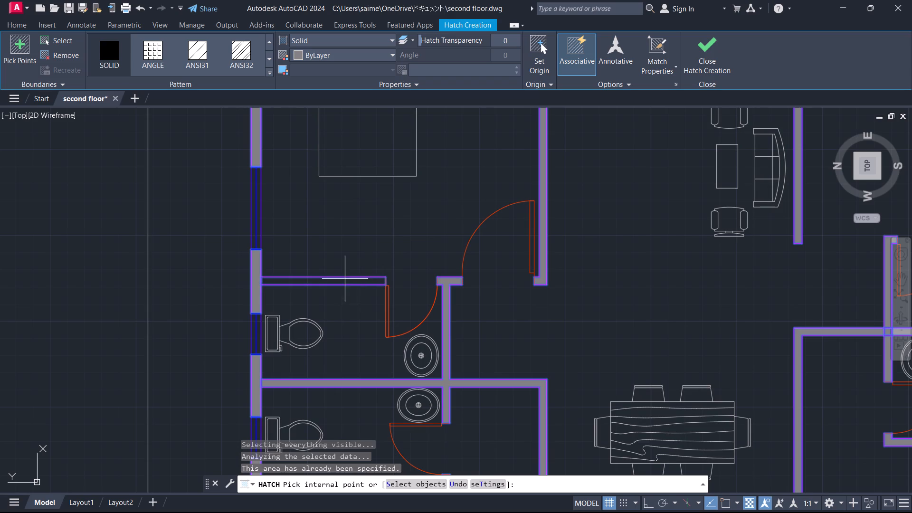
Look over the hatched house walls and the long boundary walls enclosing the rest of the plot.
scroll(353, 244, down, 2)
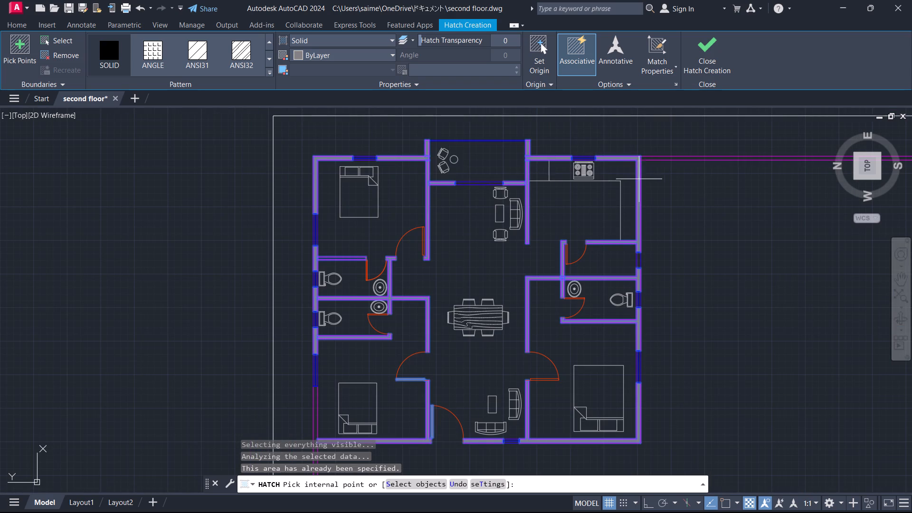
scroll(593, 208, down, 2)
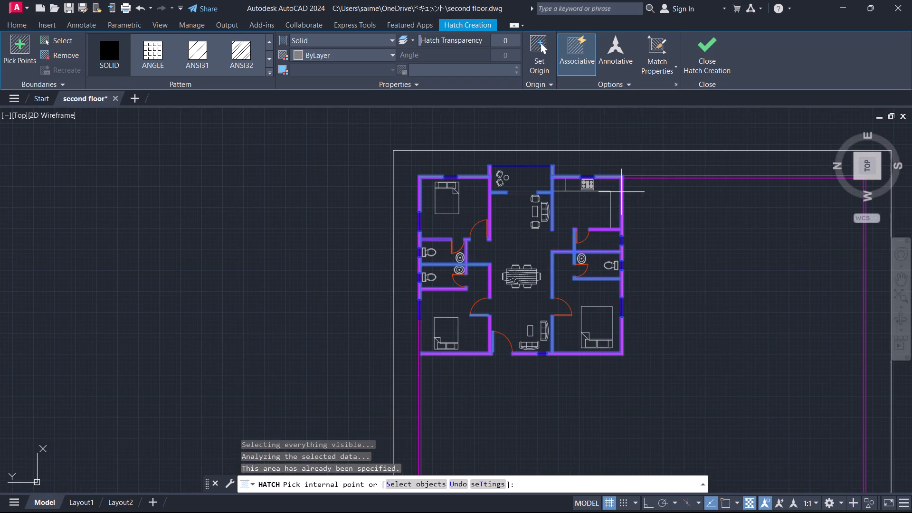
scroll(665, 176, down, 1)
middle_drag(703, 219, 701, 219)
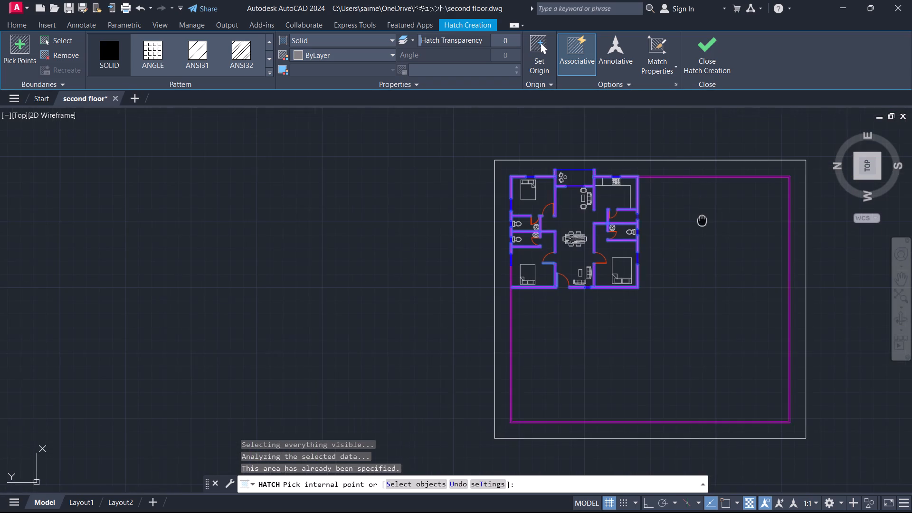
middle_drag(701, 219, 610, 217)
middle_click(610, 217)
middle_drag(610, 217, 578, 208)
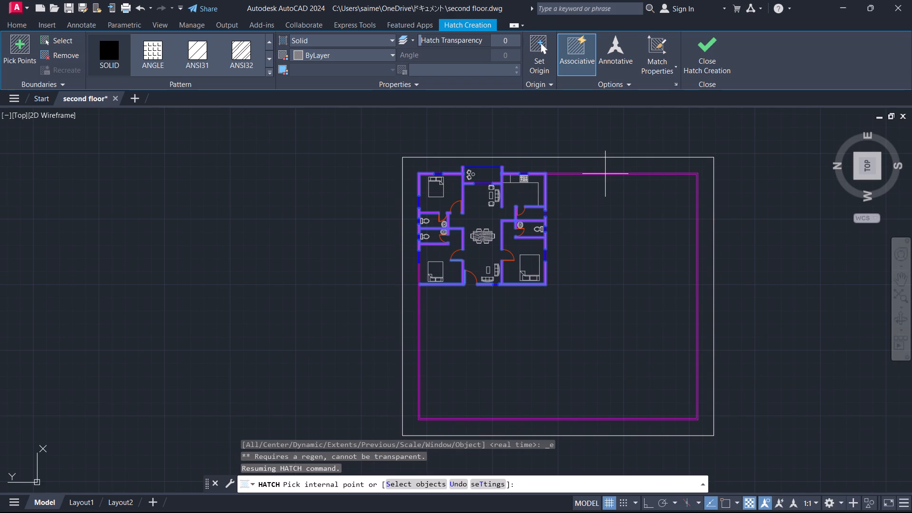
scroll(710, 429, up, 1)
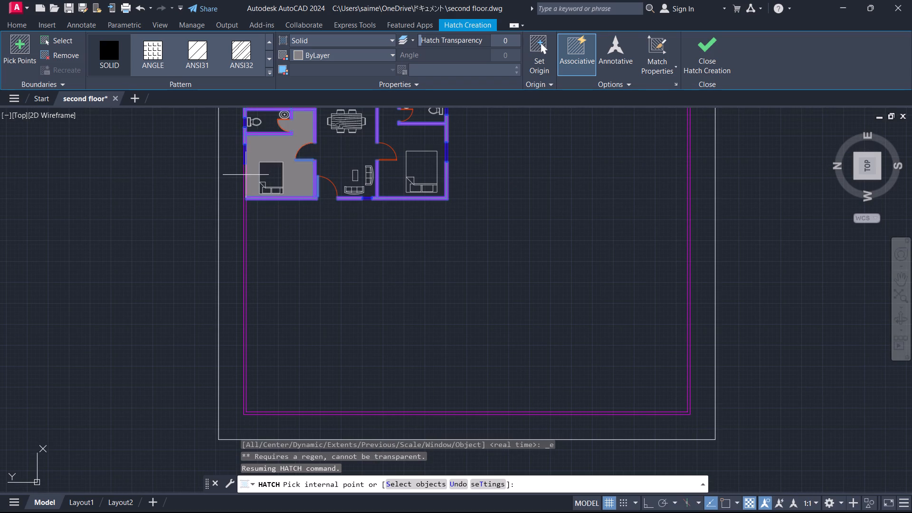
scroll(298, 267, down, 1)
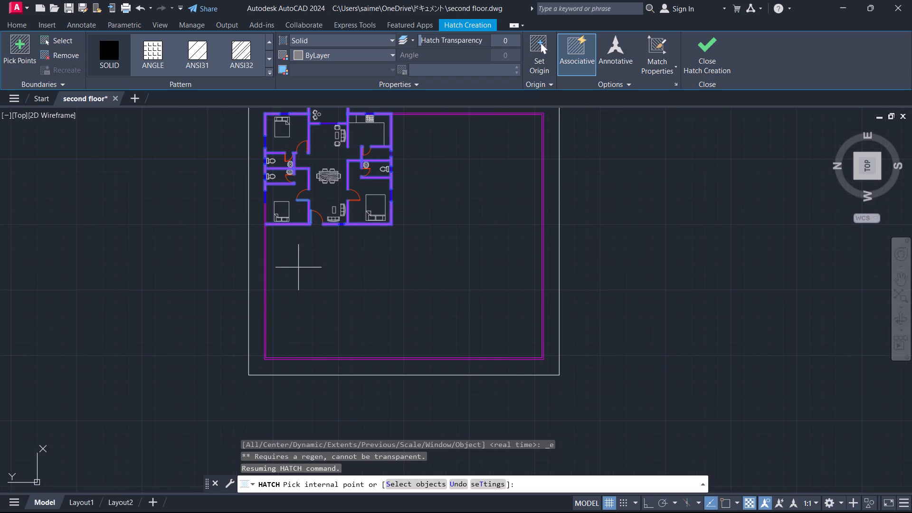
Try to add the long boundary walls to the hatch, and finish the house-wall hatch.
click(433, 114)
click(531, 269)
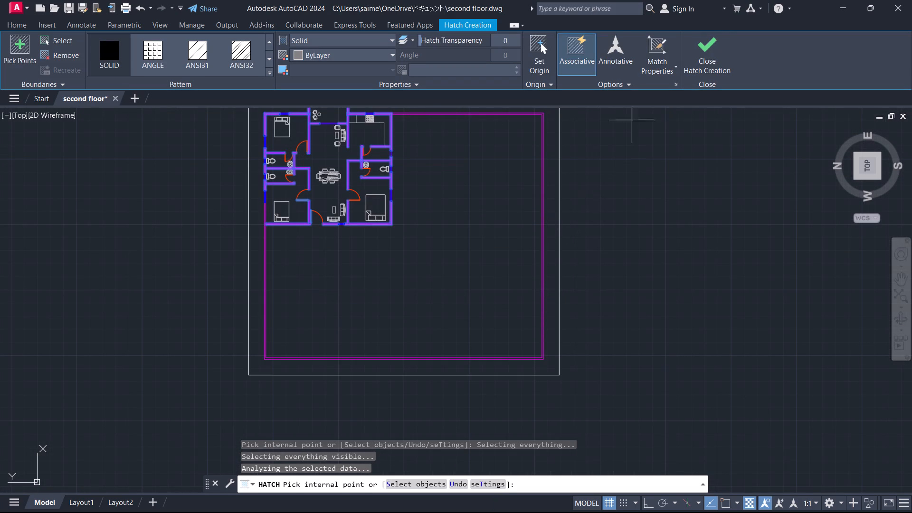
click(707, 49)
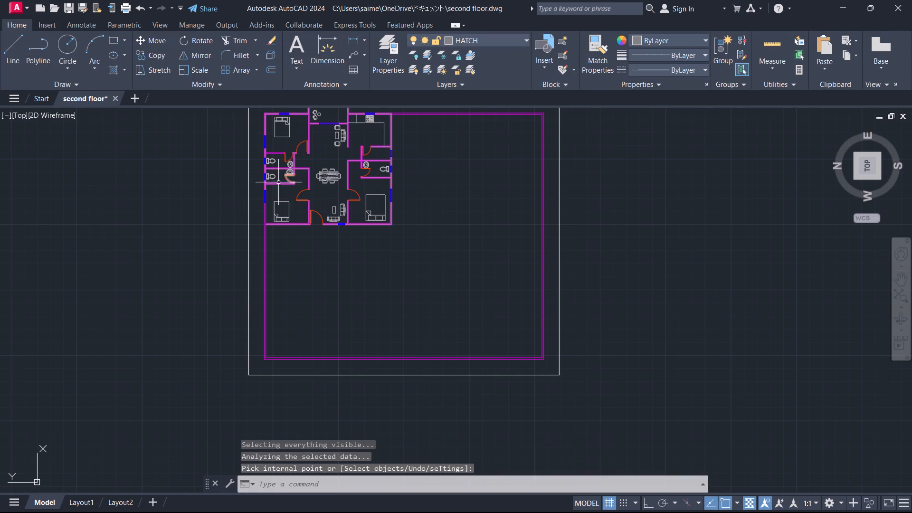
Hatch the long boundary walls enclosing the rest of the plot with the SOLID pattern.
scroll(273, 186, up, 5)
scroll(345, 186, down, 2)
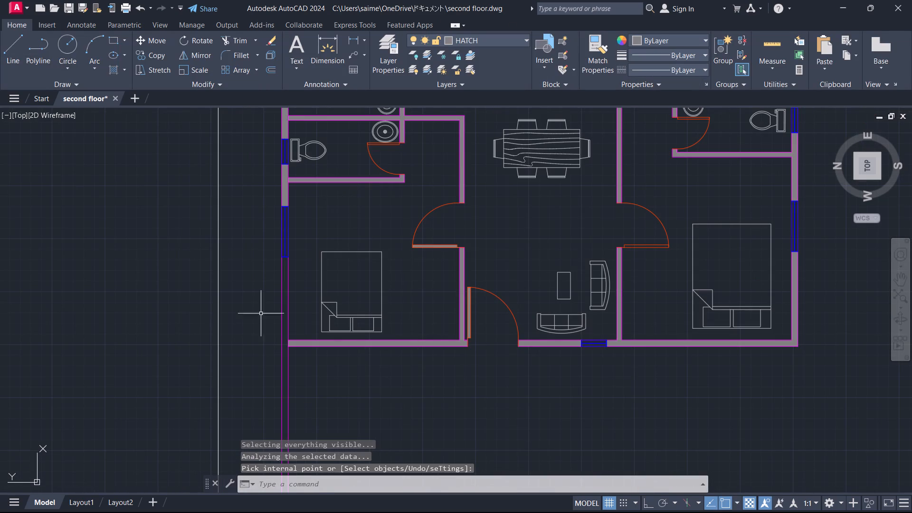
click(116, 74)
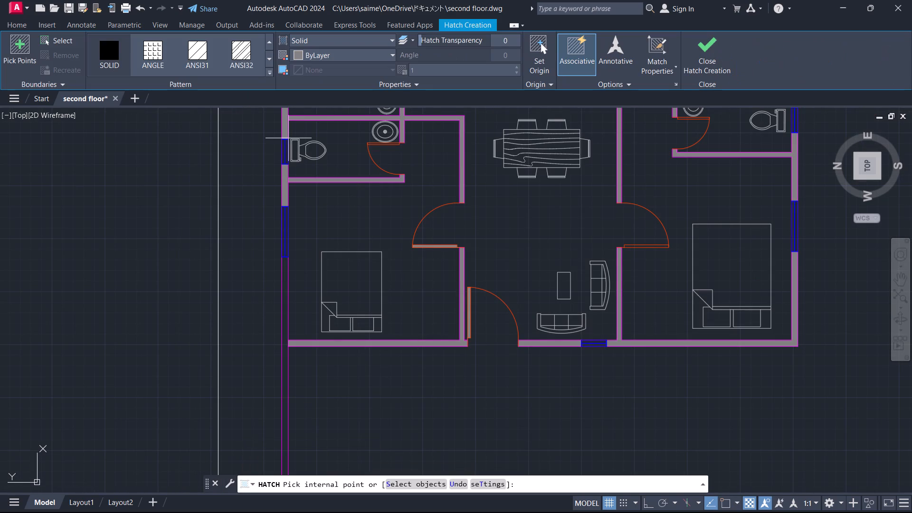
click(100, 54)
scroll(282, 297, down, 2)
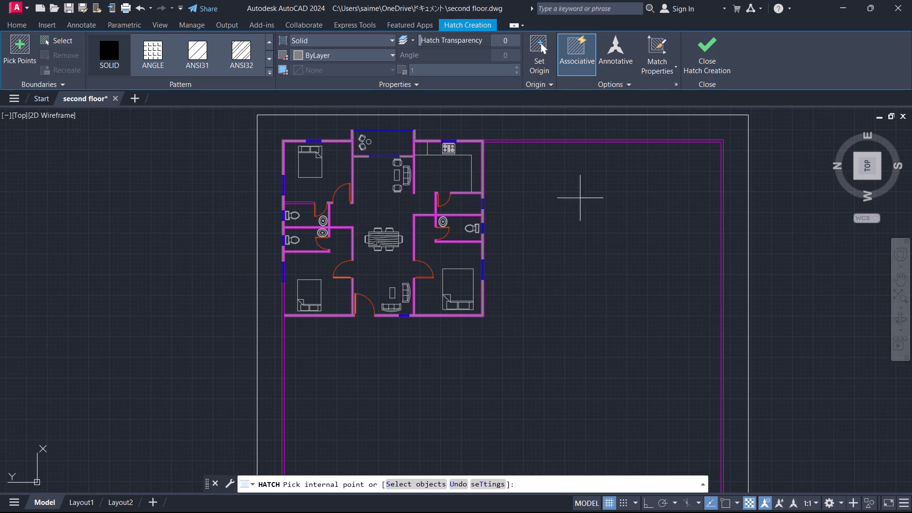
middle_drag(598, 224, 590, 183)
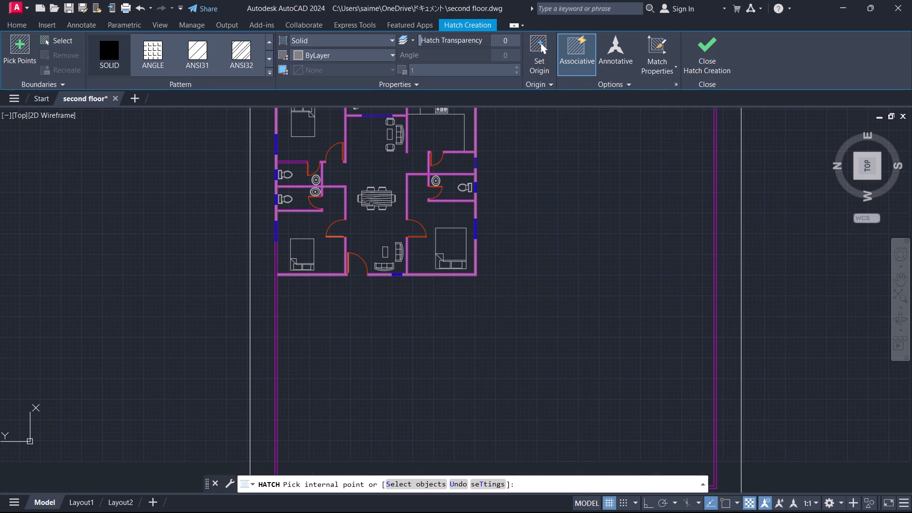
scroll(590, 183, down, 1)
click(668, 154)
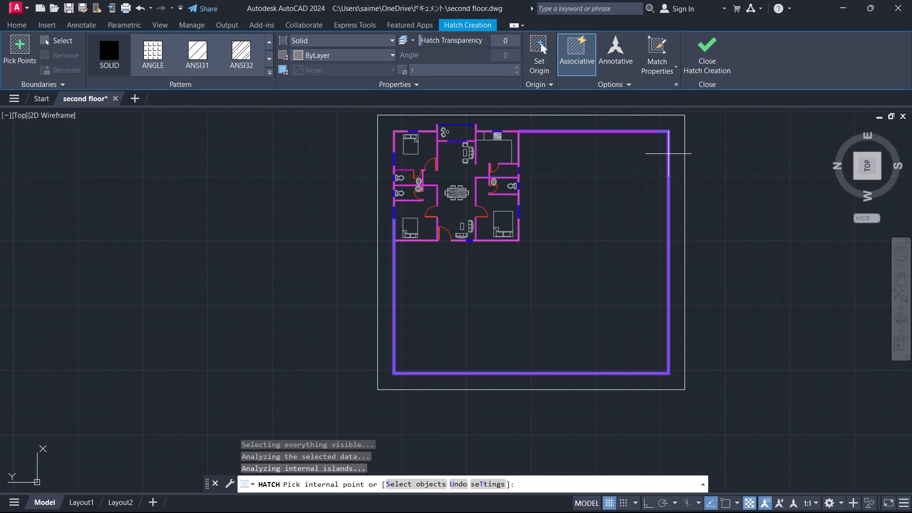
click(711, 50)
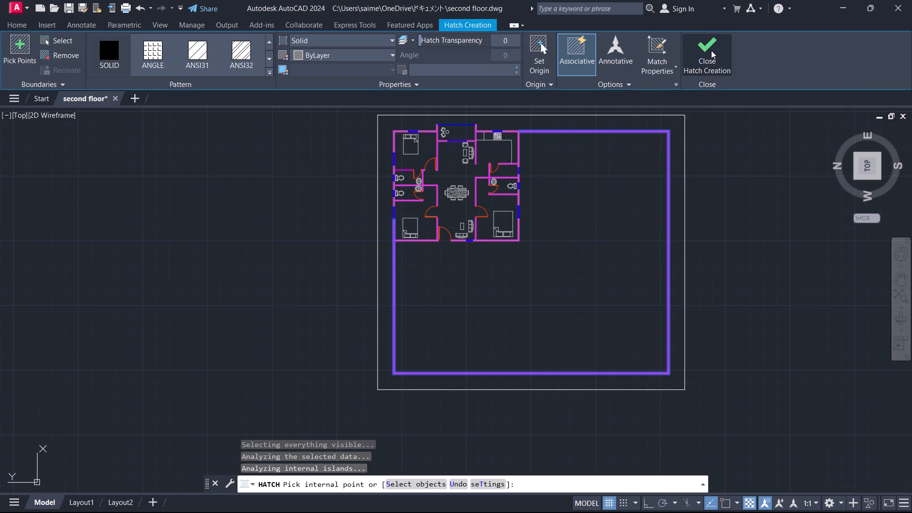
Make the text layer current.
scroll(665, 139, up, 4)
scroll(550, 227, down, 1)
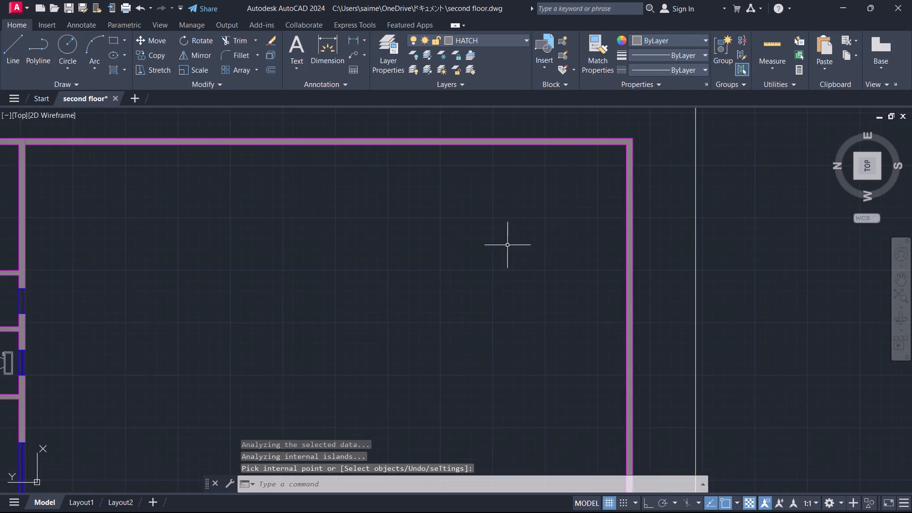
middle_drag(432, 262, 677, 261)
scroll(487, 229, down, 2)
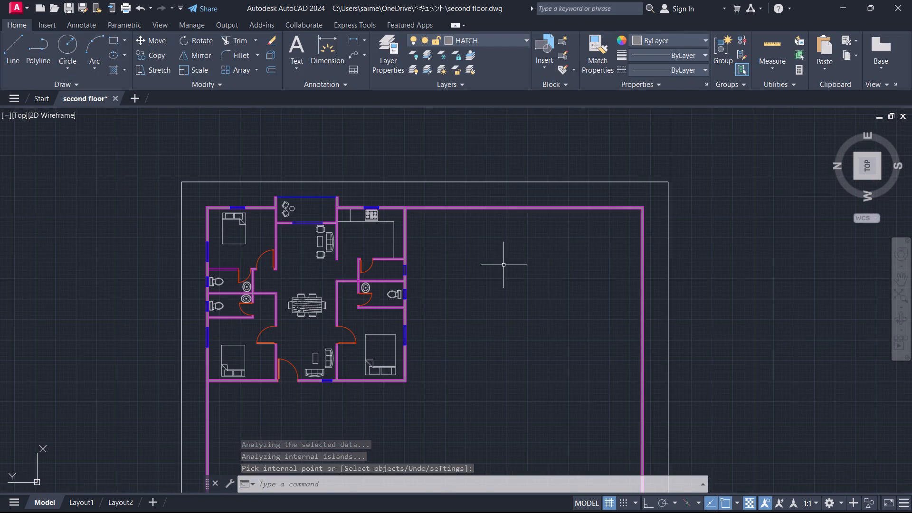
middle_drag(457, 294, 585, 255)
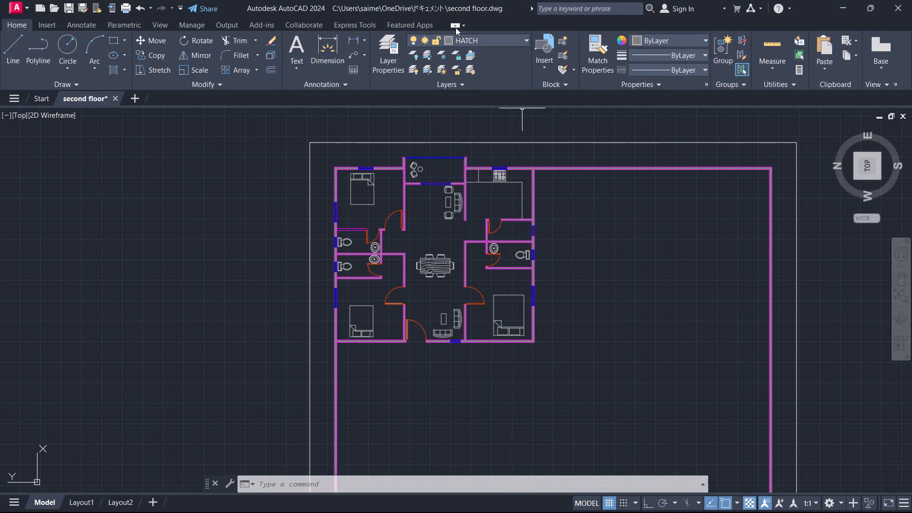
click(498, 45)
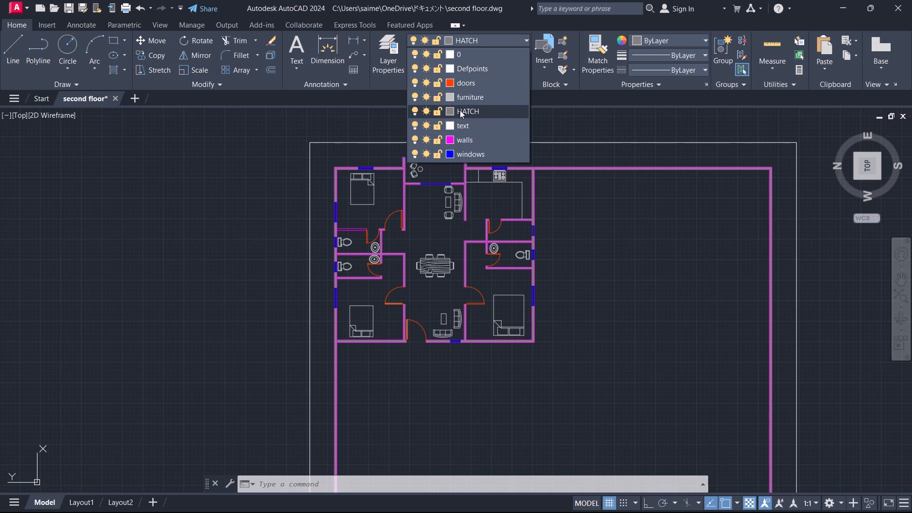
click(478, 128)
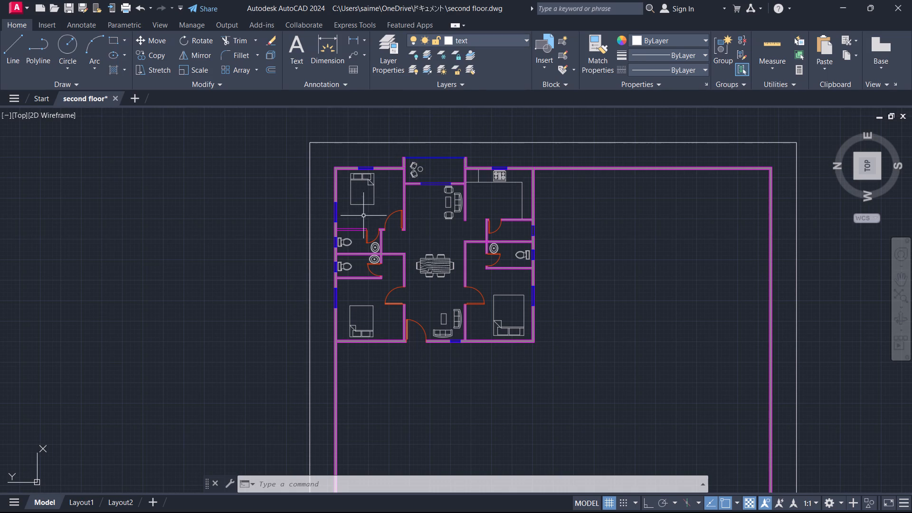
Add multiline text below the bed in the balcony-side bedroom reading BEDROOM, with 13'-6"X12'-0" on the second line.
scroll(361, 218, up, 2)
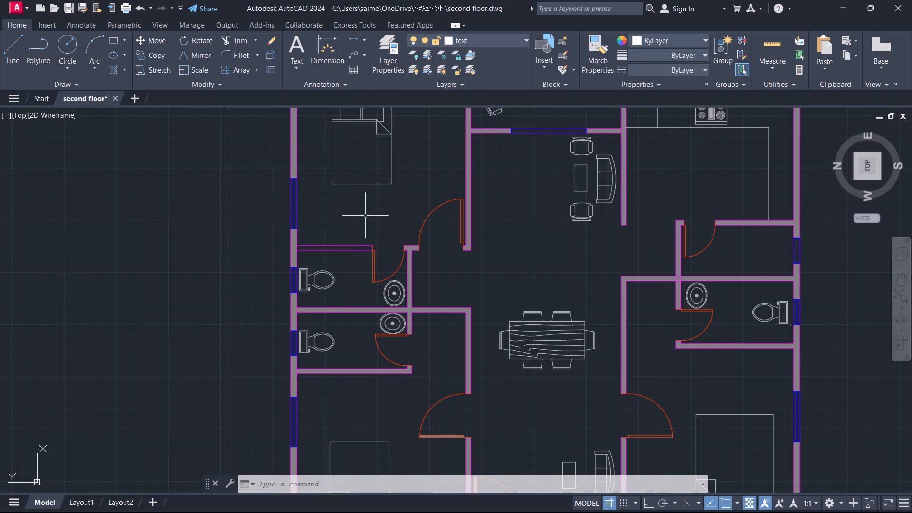
text(MT)
key(Return)
click(338, 218)
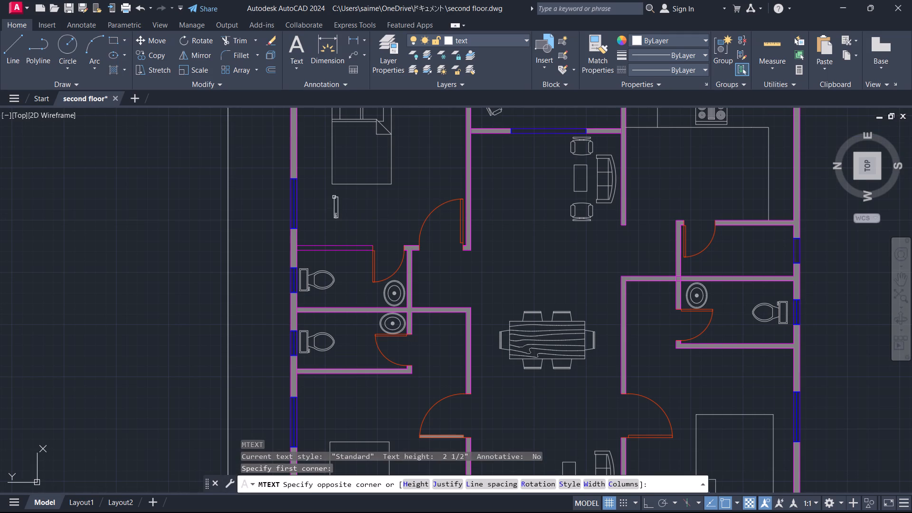
click(334, 197)
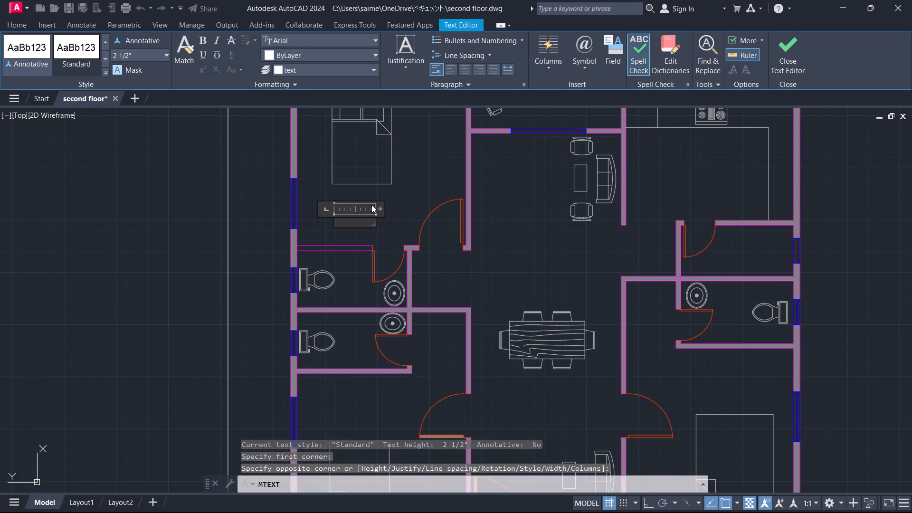
text(BEDROOM)
key(Return)
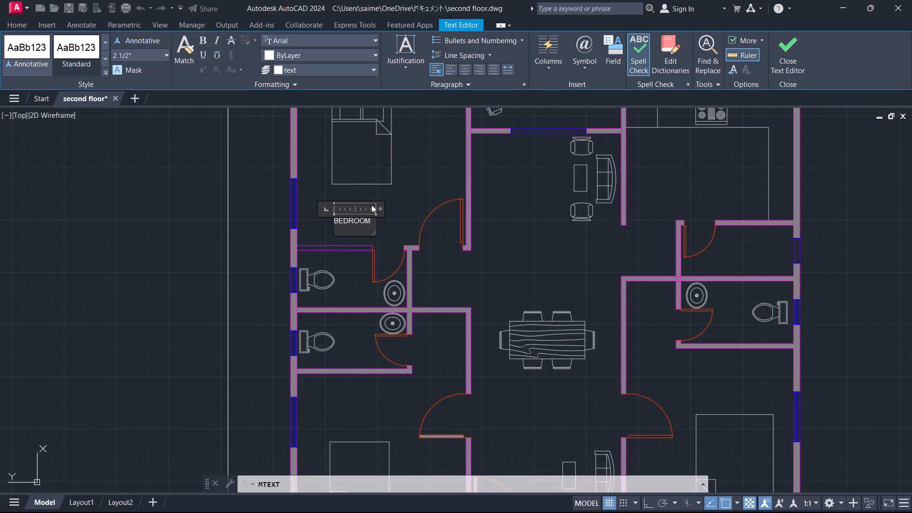
text(13')
text(6")
key(Left)
key(Left)
key(minus)
key(Right)
key(Right)
key(x)
text(12'-)
text(0")
click(398, 223)
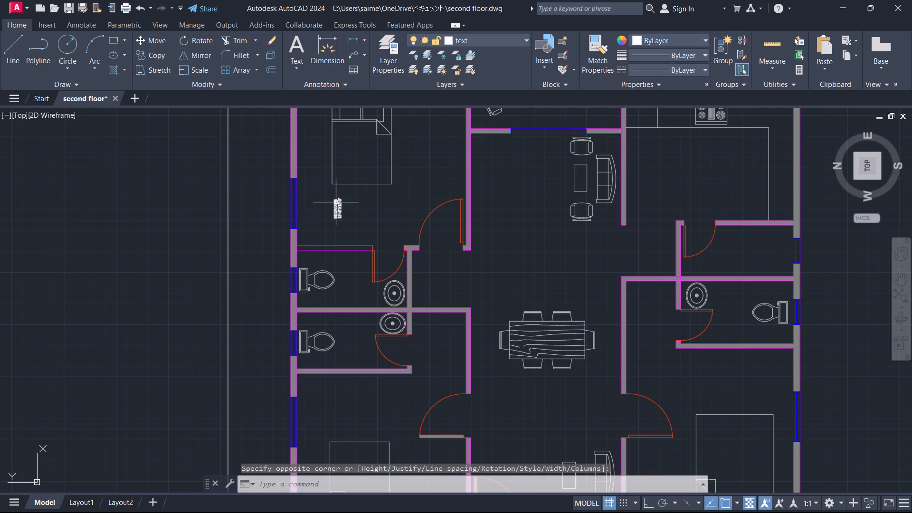
Rotate the BEDROOM label about its starting corner so that it reads horizontally.
click(336, 203)
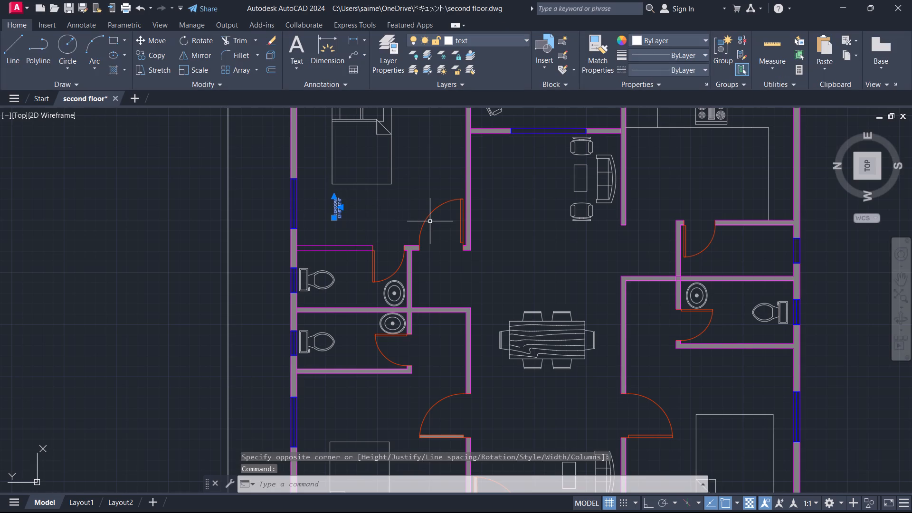
text(RO)
key(Return)
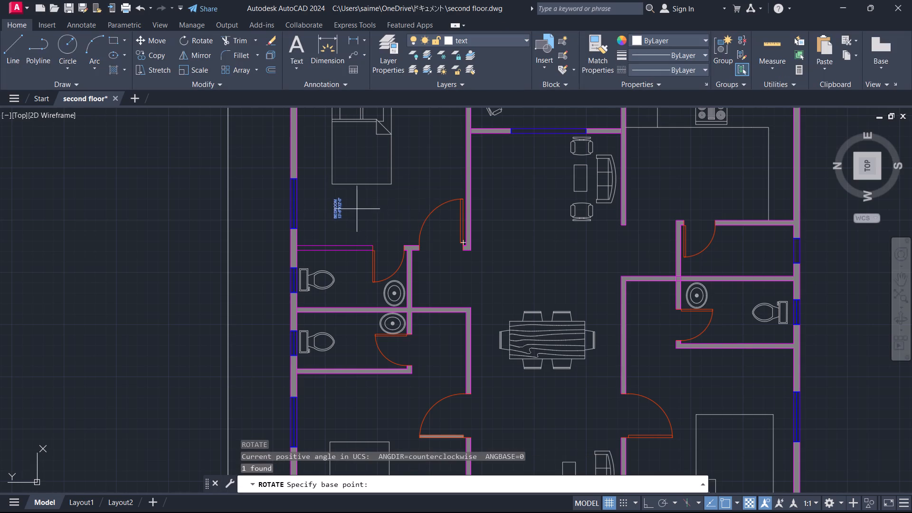
scroll(357, 220, up, 4)
scroll(300, 174, down, 1)
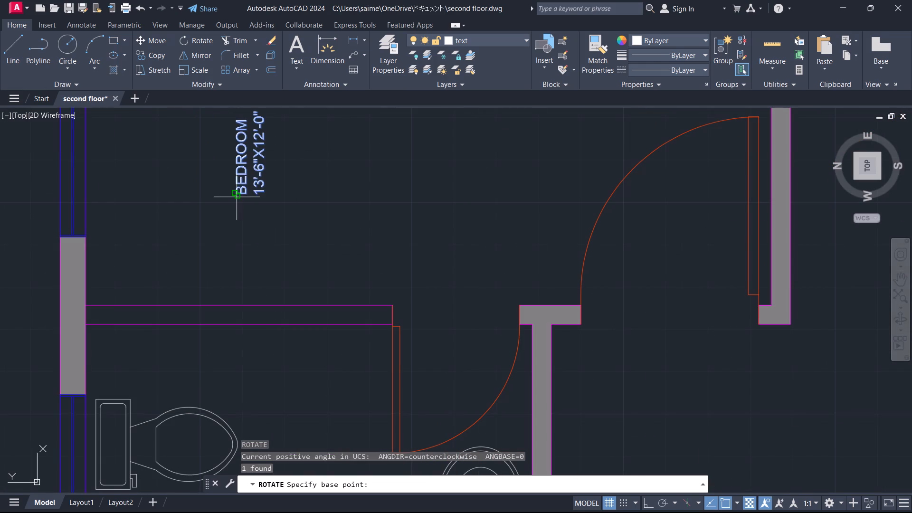
click(237, 195)
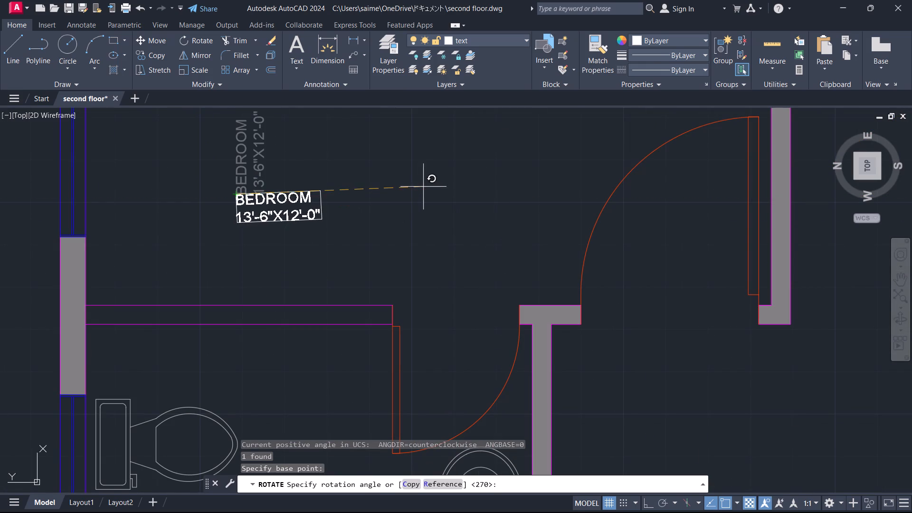
click(480, 194)
scroll(437, 213, down, 2)
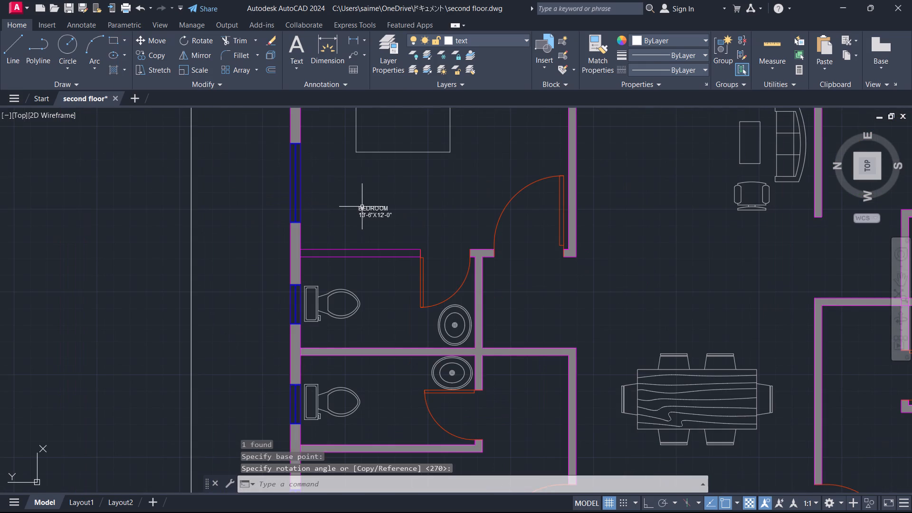
Scale up the BEDROOM label from its upper starting corner, using a reference distance of about 3'-4".
click(363, 205)
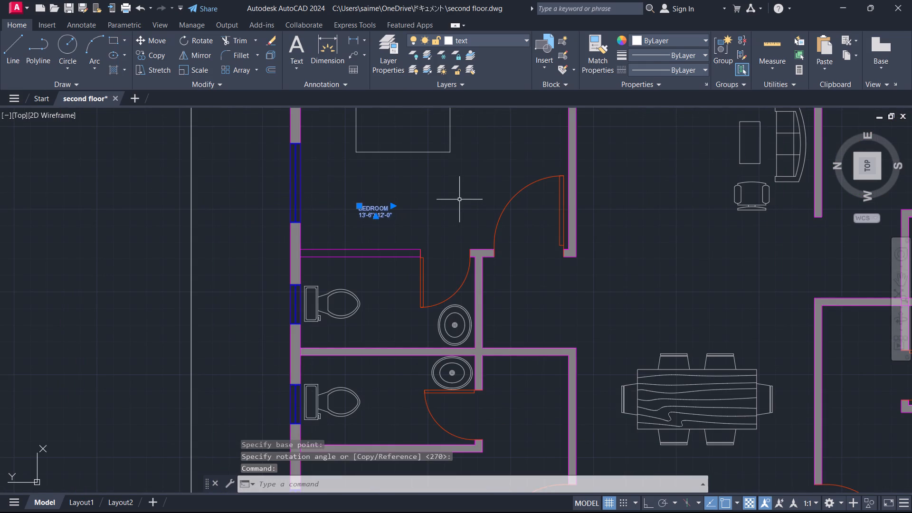
text(SC)
key(Return)
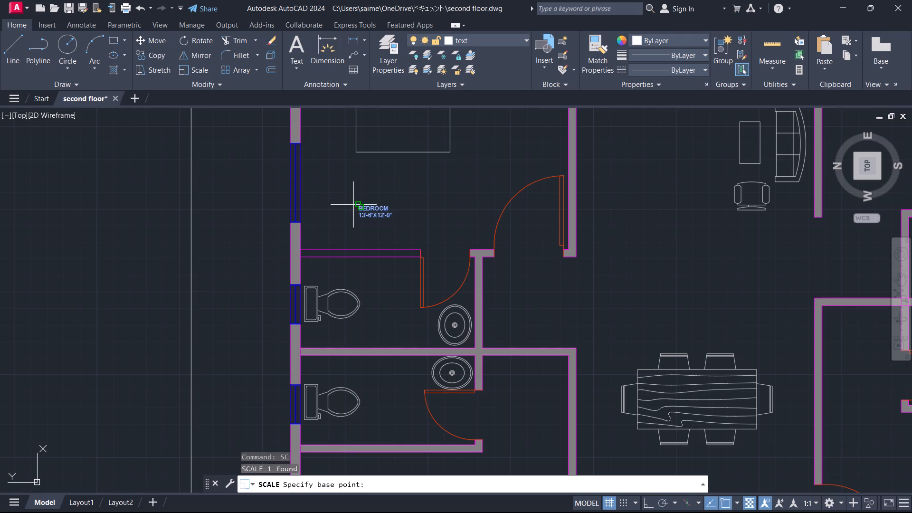
click(355, 206)
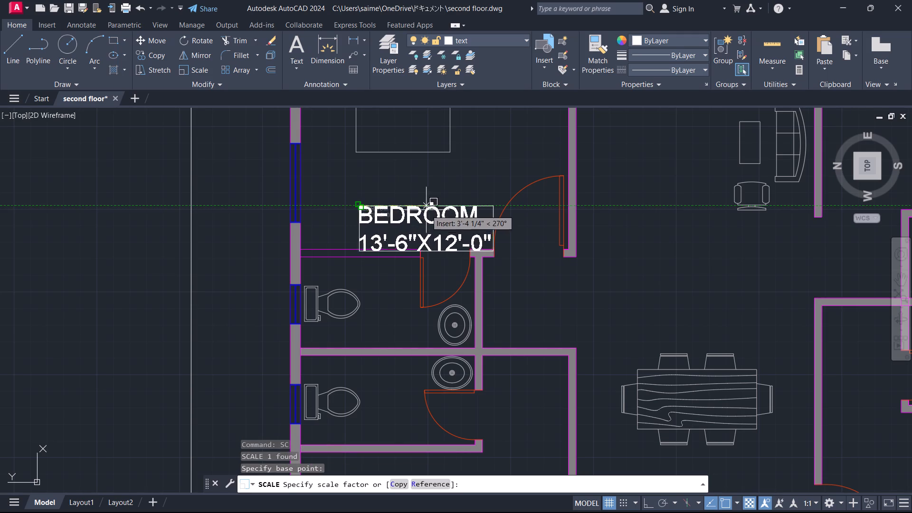
click(427, 209)
Move the BEDROOM label in the balcony-side bedroom closer to the bed, clear of the bathroom wall.
click(397, 209)
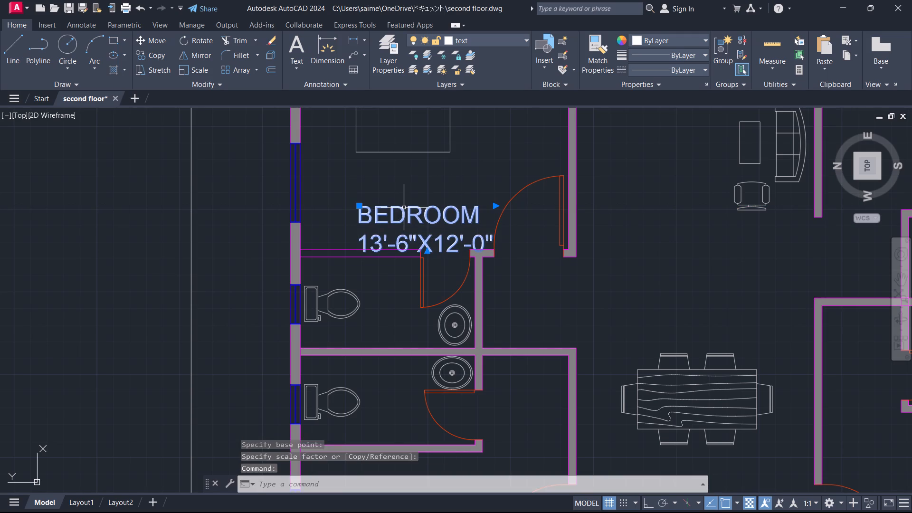
key(m)
key(Return)
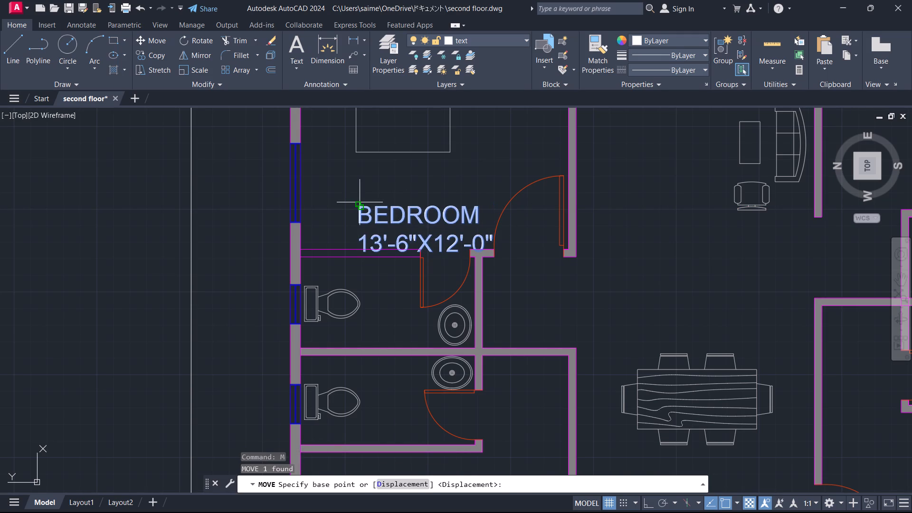
click(360, 202)
click(349, 178)
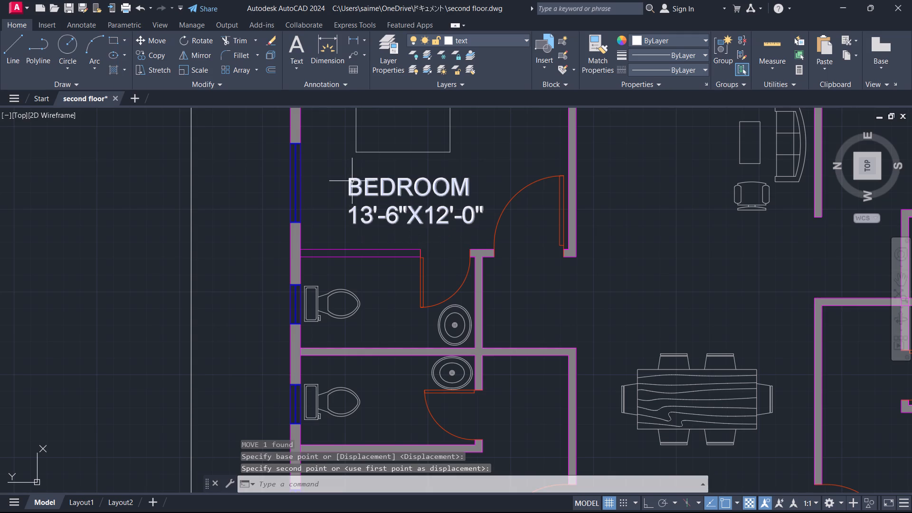
Copy the BEDROOM label from its upper starting corner into the kitchen, the seating area beside the balcony, and the balcony.
click(352, 178)
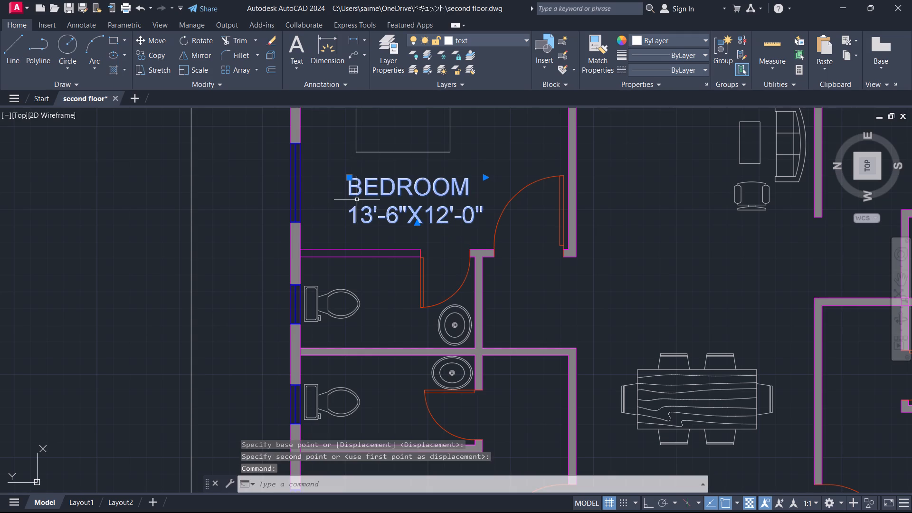
text(CO)
key(Return)
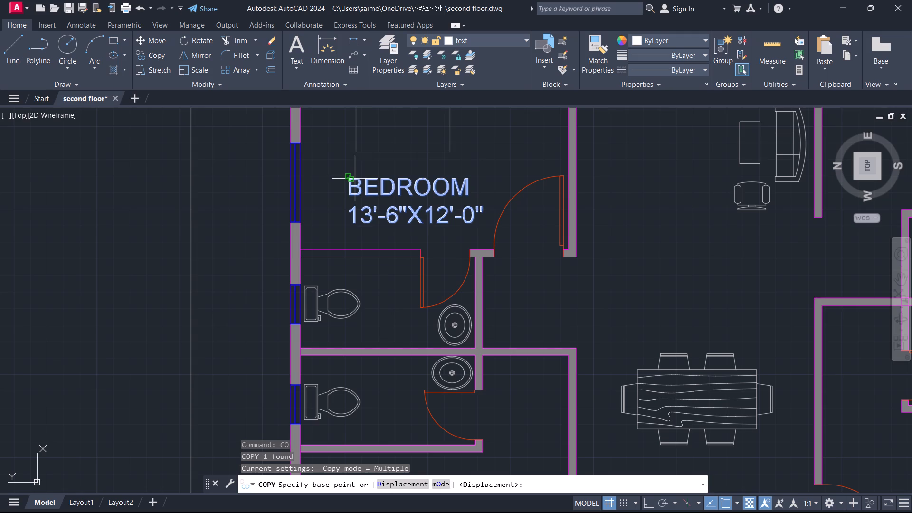
click(355, 179)
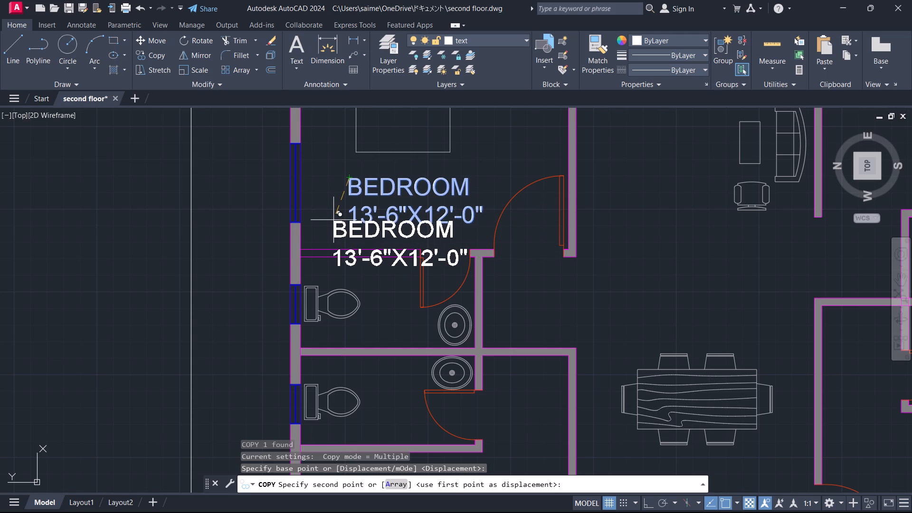
scroll(307, 217, down, 2)
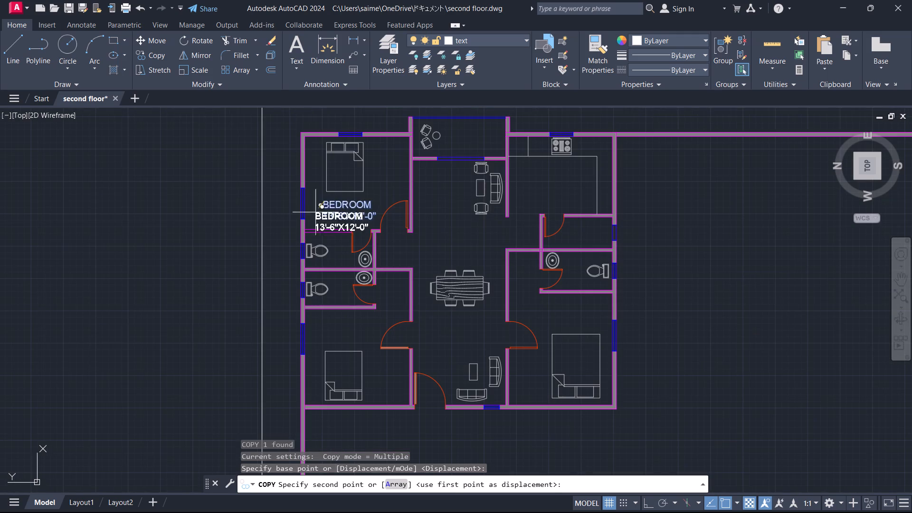
click(532, 165)
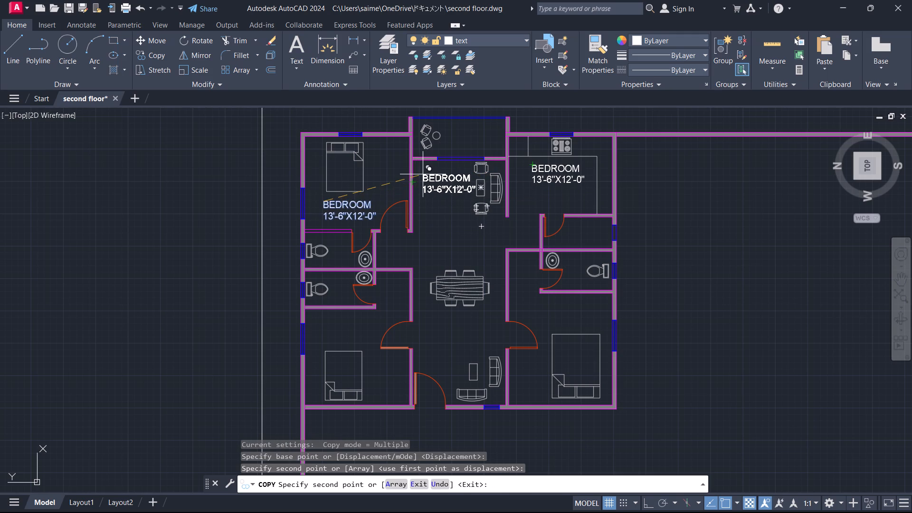
click(424, 173)
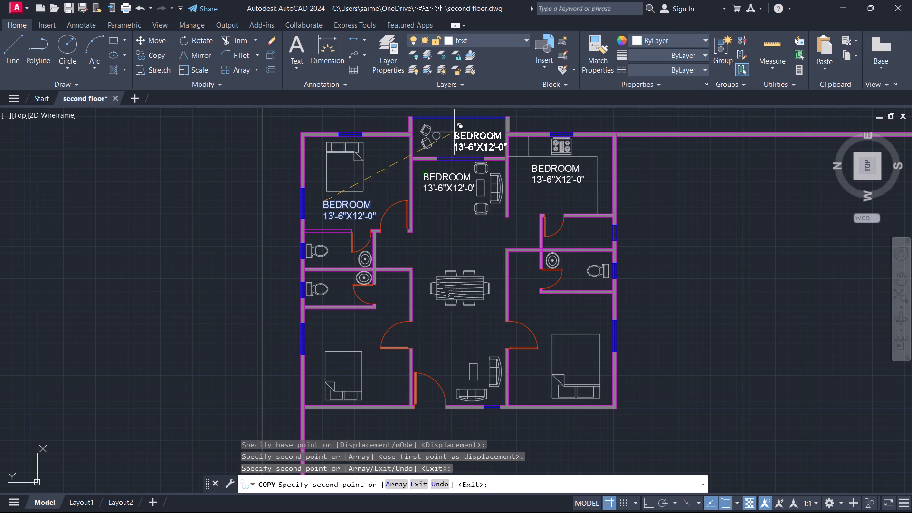
click(449, 130)
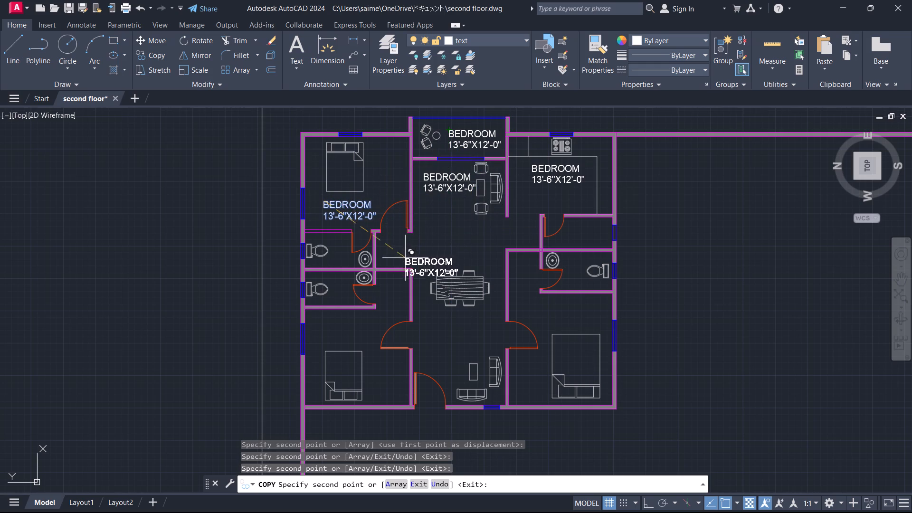
Place further copies of the BEDROOM label in the two lower bedrooms, the entrance seating area, and above the dining table.
scroll(323, 256, up, 4)
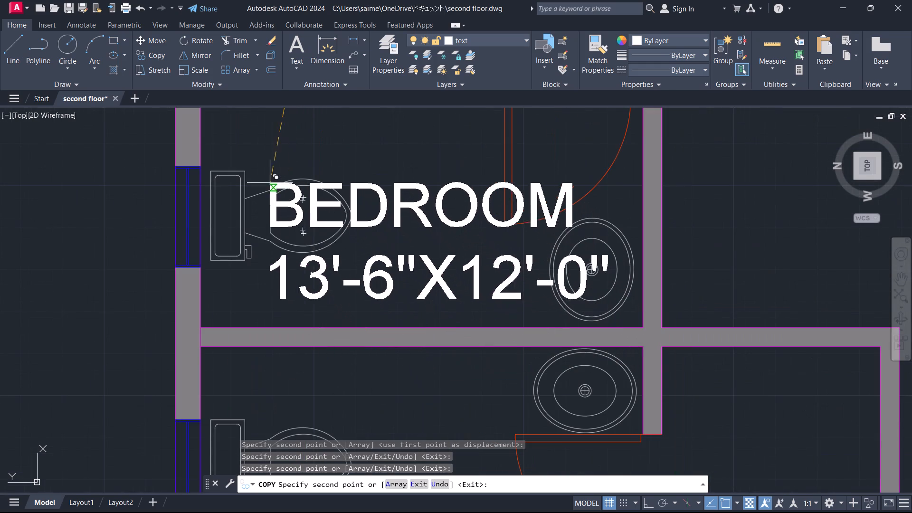
scroll(388, 185, down, 3)
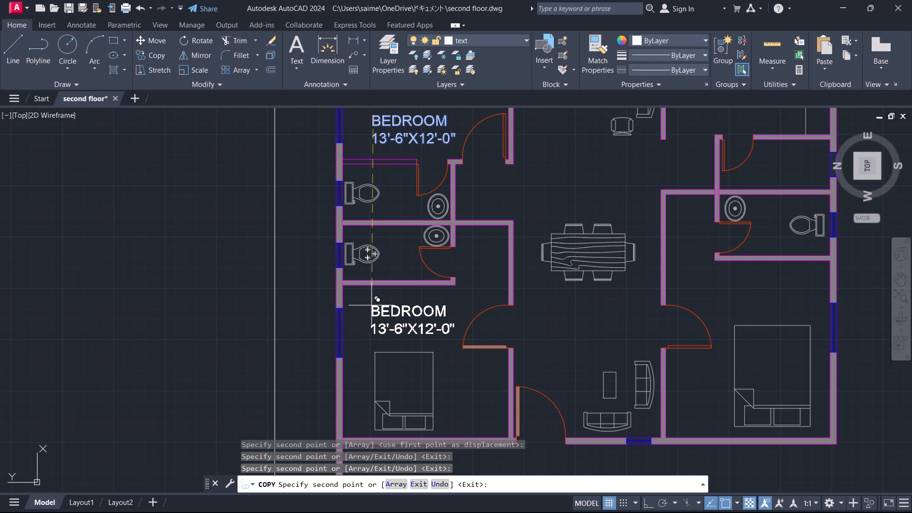
click(371, 305)
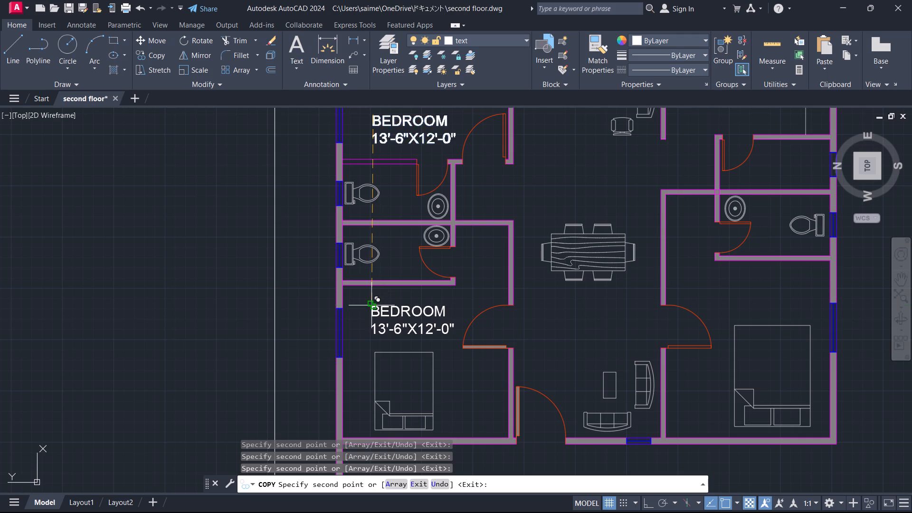
click(727, 283)
click(548, 335)
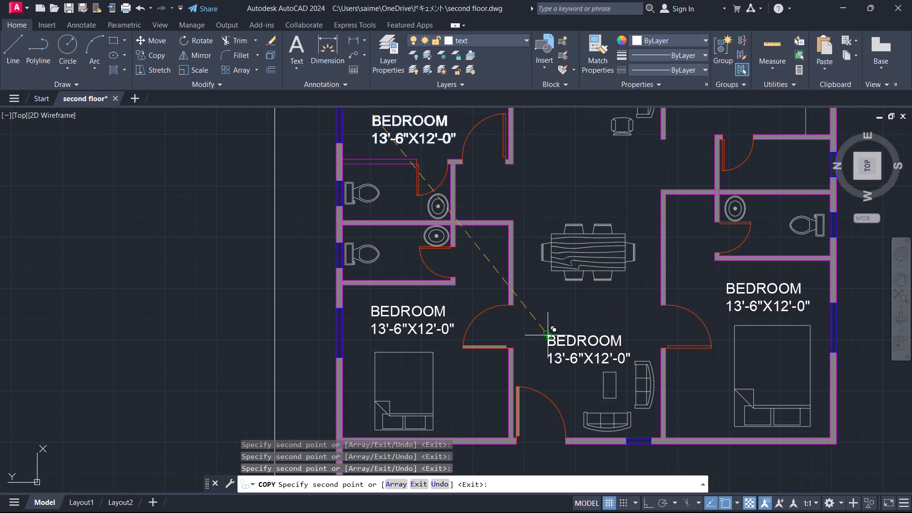
click(546, 191)
scroll(559, 181, down, 2)
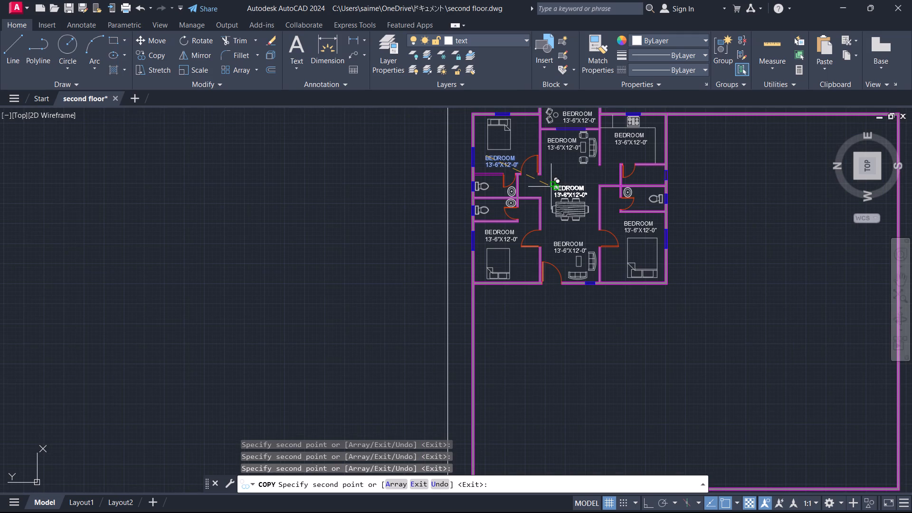
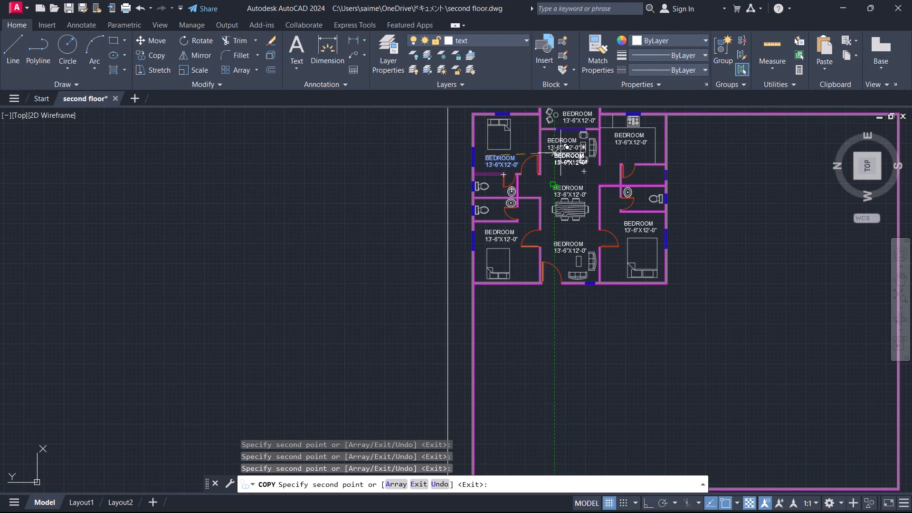
End the label copying and replace the text of the topmost central BEDROOM label with BALCONY and 12'-0"X5'-10" on a second line.
key(Escape)
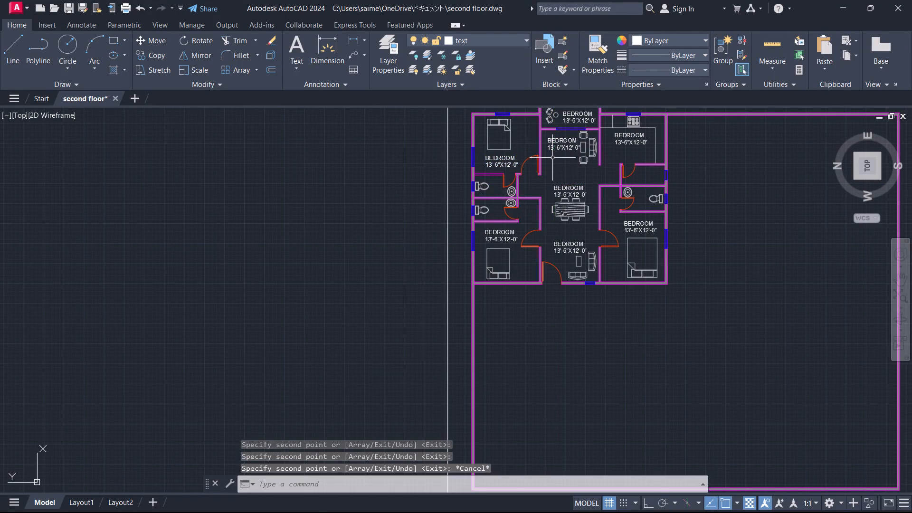
middle_drag(574, 164, 514, 205)
middle_click(514, 205)
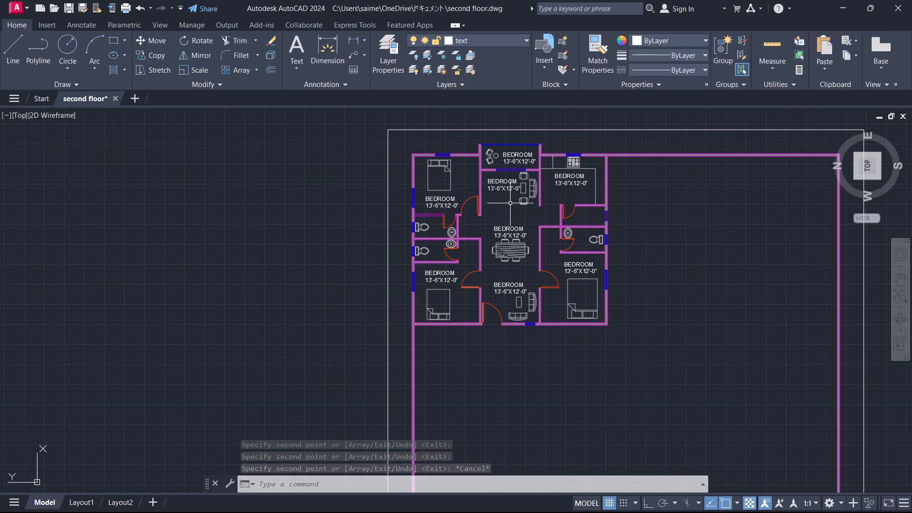
double_click(528, 155)
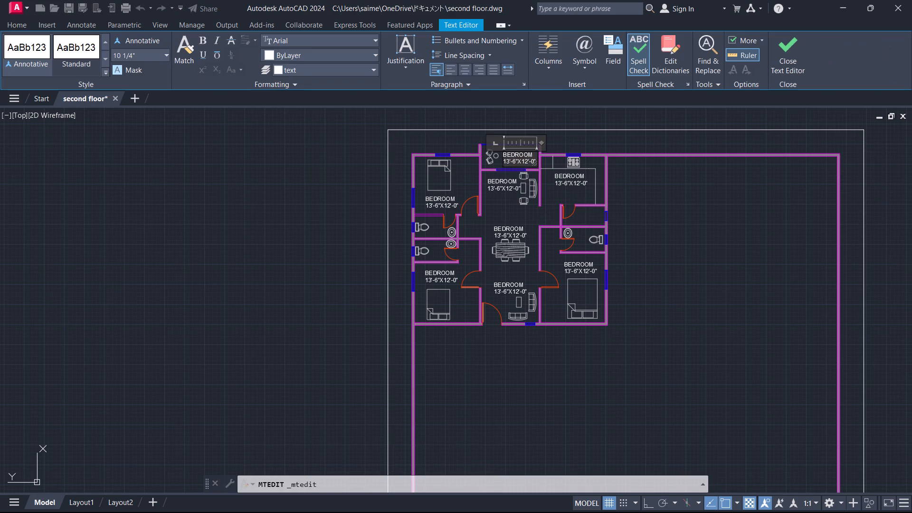
key(Right)
key(Right)
key(Right)
key(Right)
key(Right)
key(Right)
key(Right)
key(Right)
key(Right)
key(Right)
key(Right)
key(Right)
key(Right)
key(Right)
key(Right)
key(Right)
key(Right)
key(Right)
key(Right)
key(Right)
key(Right)
key(BackSpace)
key(BackSpace)
key(BackSpace)
key(BackSpace)
key(BackSpace)
key(BackSpace)
key(BackSpace)
key(BackSpace)
key(BackSpace)
key(BackSpace)
key(BackSpace)
key(BackSpace)
key(BackSpace)
key(BackSpace)
key(BackSpace)
key(BackSpace)
key(BackSpace)
key(BackSpace)
key(BackSpace)
key(BackSpace)
text(BALCONT)
key(BackSpace)
key(y)
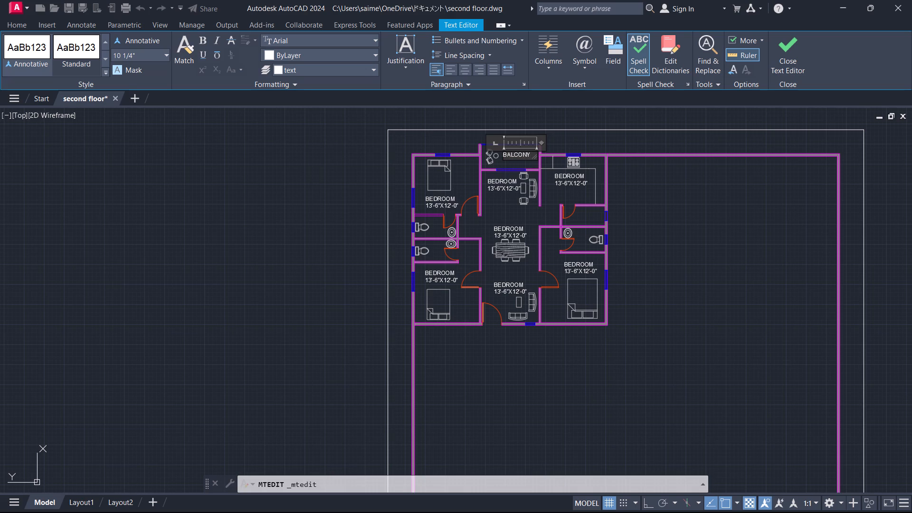
key(Return)
text(12-)
key(BackSpace)
key(apostrophe)
key(minus)
text(0")
key(x)
key(5)
key(apostrophe)
text(-10")
scroll(495, 177, up, 2)
double_click(509, 187)
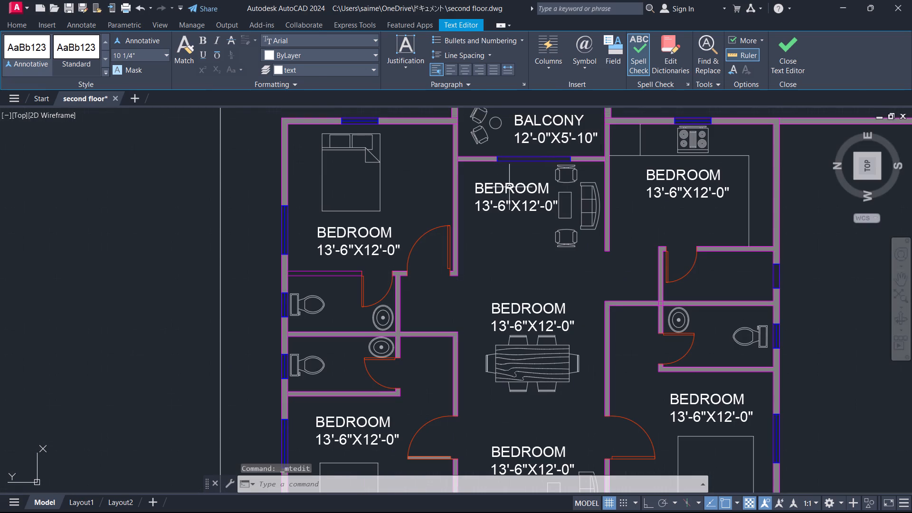
Replace the BEDROOM label beside the sofa set below the balcony with LIVING and 12'-0"X7'-2" on a second line.
double_click(531, 189)
double_click(502, 189)
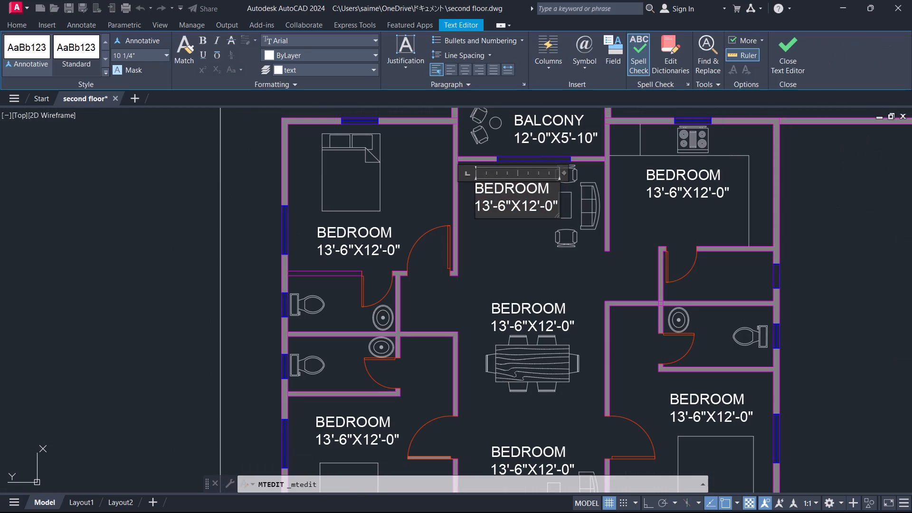
key(Right)
key(Right)
key(Right)
key(Right)
key(Right)
key(Right)
key(Right)
key(Right)
key(Right)
key(Right)
key(Right)
key(Right)
key(Right)
key(Right)
key(Right)
key(Right)
key(Right)
key(Right)
key(Right)
key(Right)
key(BackSpace)
key(BackSpace)
key(BackSpace)
key(BackSpace)
key(BackSpace)
key(BackSpace)
key(BackSpace)
key(BackSpace)
key(BackSpace)
key(BackSpace)
key(BackSpace)
key(BackSpace)
key(BackSpace)
key(BackSpace)
key(BackSpace)
key(BackSpace)
key(BackSpace)
key(BackSpace)
key(BackSpace)
key(BackSpace)
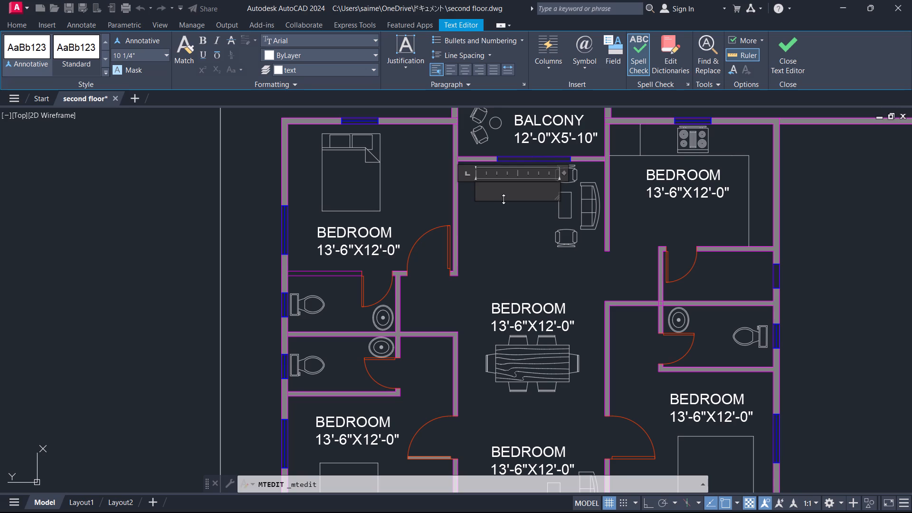
text(LIVING)
key(Return)
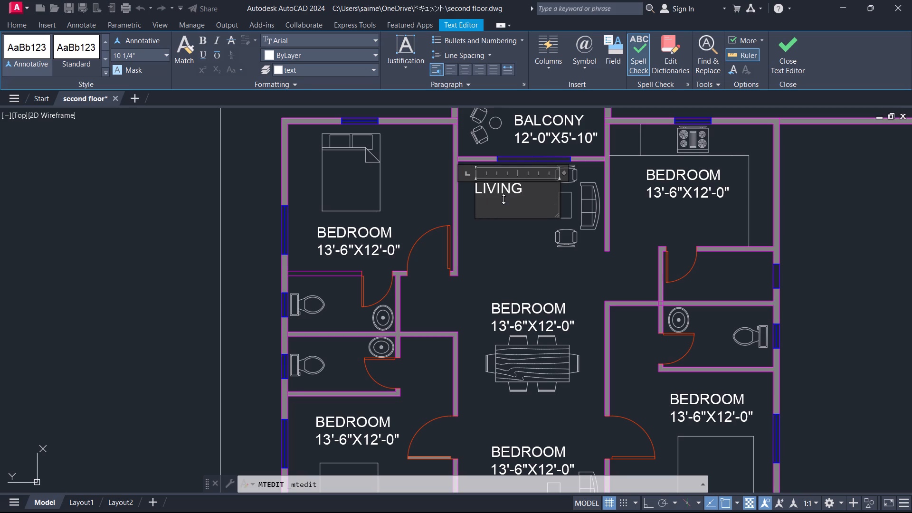
text(12)
text('-0")
key(x)
text(7'-)
text(2")
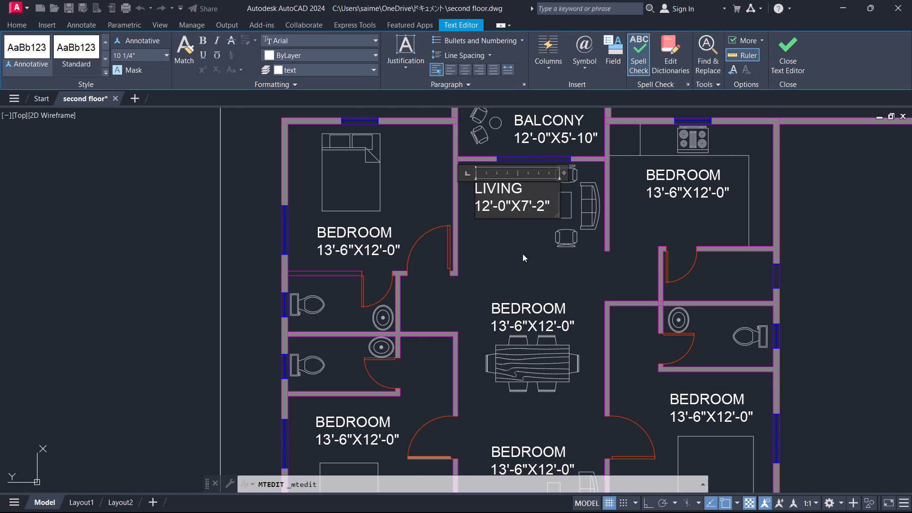
click(523, 254)
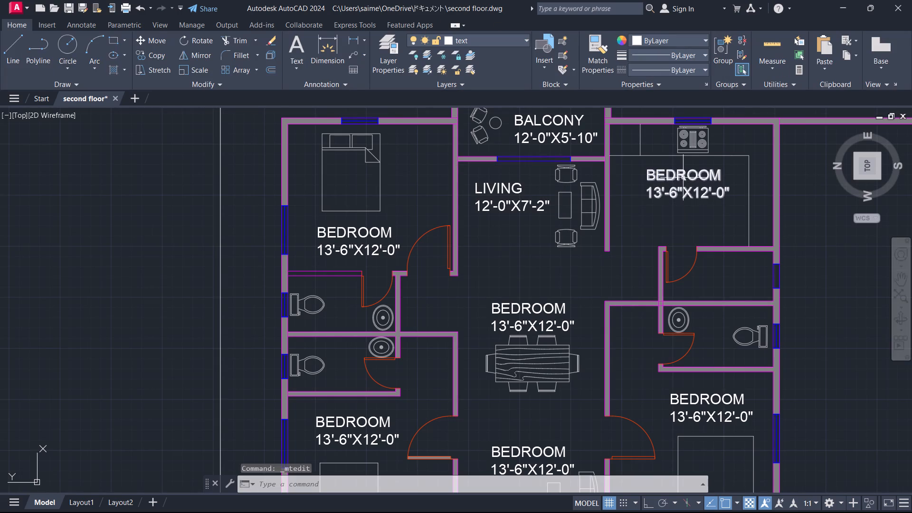
Replace the BEDROOM label in the room with the stove with KITCHEN and 13'-4.5"X10'-0" on a second line.
double_click(686, 175)
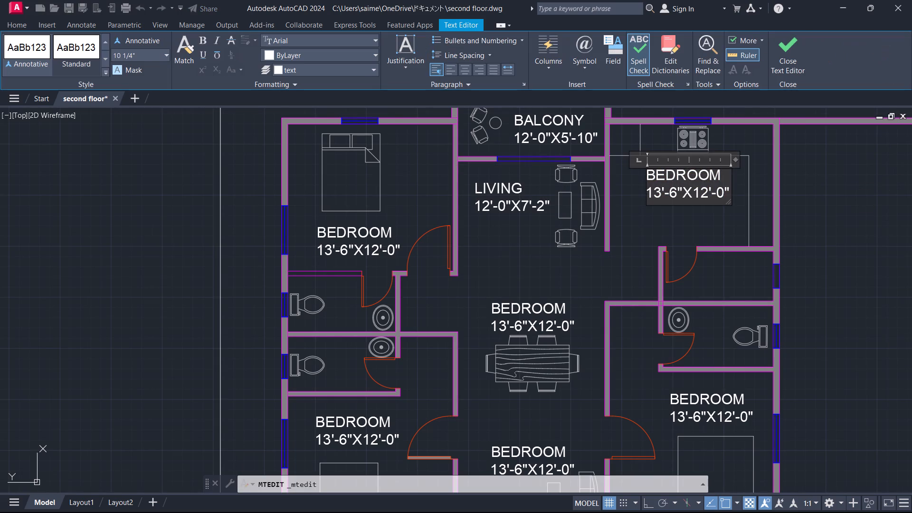
key(Right)
key(Right)
key(Right)
key(Right)
key(Right)
key(Right)
key(Right)
key(Right)
key(Right)
key(Right)
key(Right)
key(Right)
key(Right)
key(Right)
key(Right)
key(Right)
key(Right)
key(Right)
key(Right)
key(Right)
key(BackSpace)
key(BackSpace)
key(BackSpace)
key(BackSpace)
key(BackSpace)
key(BackSpace)
key(BackSpace)
key(BackSpace)
key(BackSpace)
key(BackSpace)
key(BackSpace)
key(BackSpace)
key(BackSpace)
key(BackSpace)
key(BackSpace)
key(BackSpace)
key(BackSpace)
key(BackSpace)
key(BackSpace)
key(BackSpace)
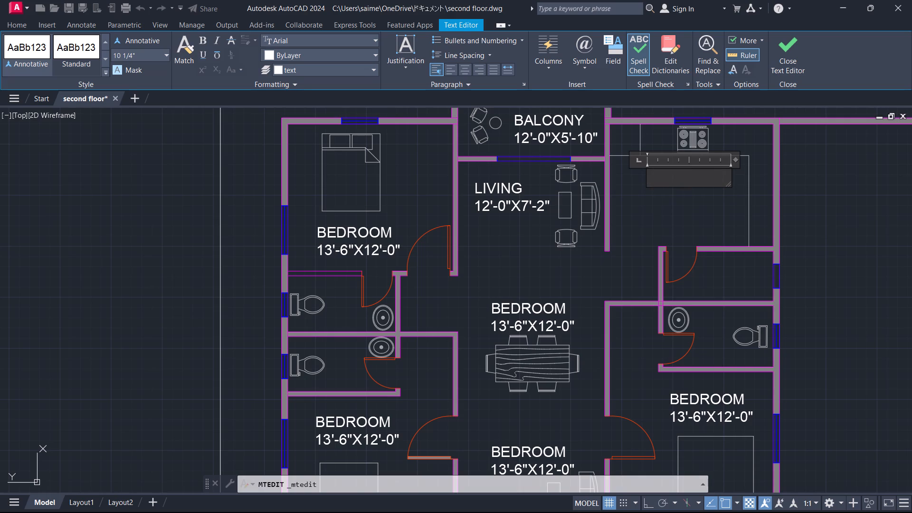
text(KITCHEN)
key(Return)
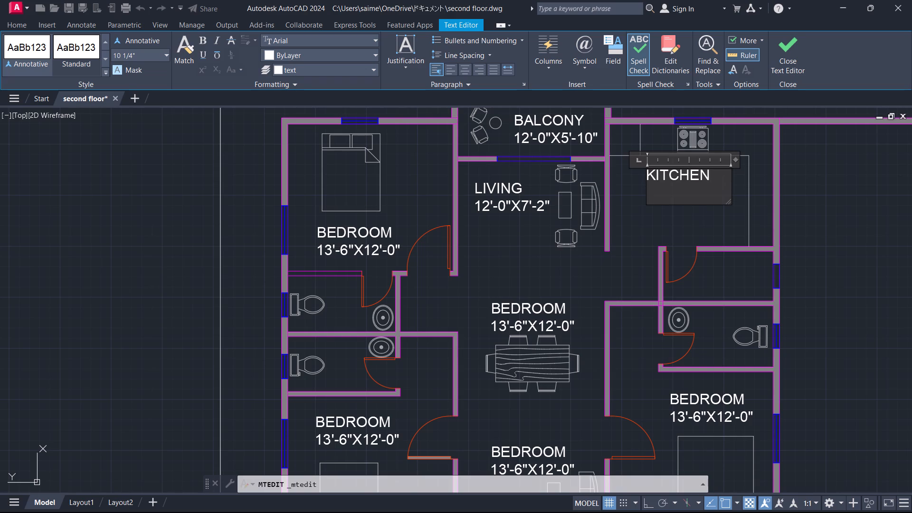
text(13)
text('-)
text(4.5")
key(x)
text(10)
text('-)
key(0)
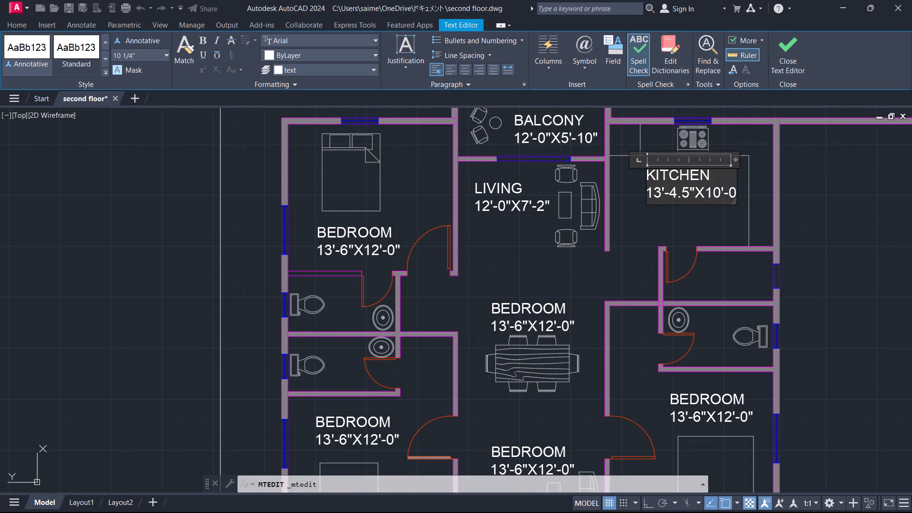
key(shift+quotedbl)
click(699, 214)
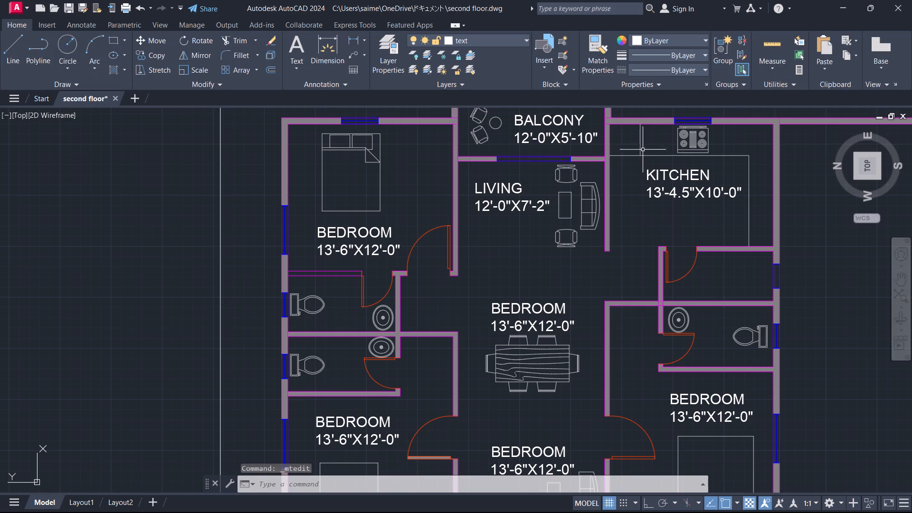
Replace the BEDROOM label above the dining table with DINING and 16'-4"X9'-0" on a second line.
double_click(538, 306)
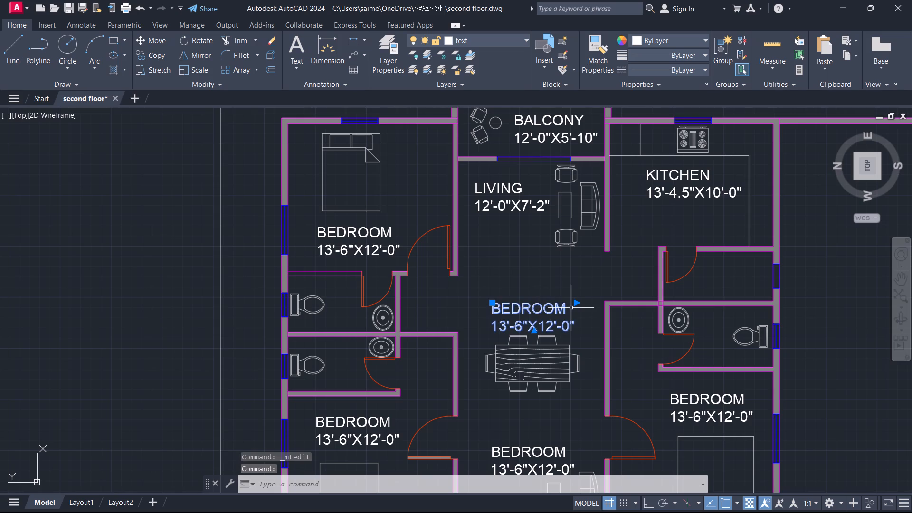
double_click(525, 310)
key(Right)
key(Right)
key(Right)
key(Right)
key(Right)
key(Right)
key(Right)
key(Right)
key(Right)
key(Right)
key(Right)
key(Right)
key(Right)
key(Right)
key(Right)
key(Right)
key(Right)
key(Right)
key(Right)
key(Right)
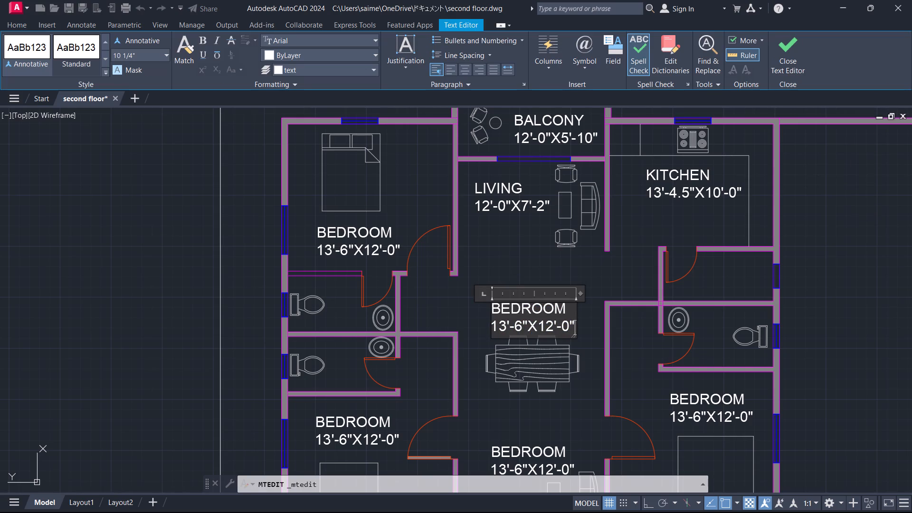
key(BackSpace)
key(BackSpace)
key(BackSpace)
key(BackSpace)
key(BackSpace)
key(BackSpace)
key(BackSpace)
key(BackSpace)
key(BackSpace)
key(BackSpace)
key(BackSpace)
key(BackSpace)
key(BackSpace)
key(BackSpace)
key(BackSpace)
key(BackSpace)
key(BackSpace)
key(BackSpace)
key(BackSpace)
key(BackSpace)
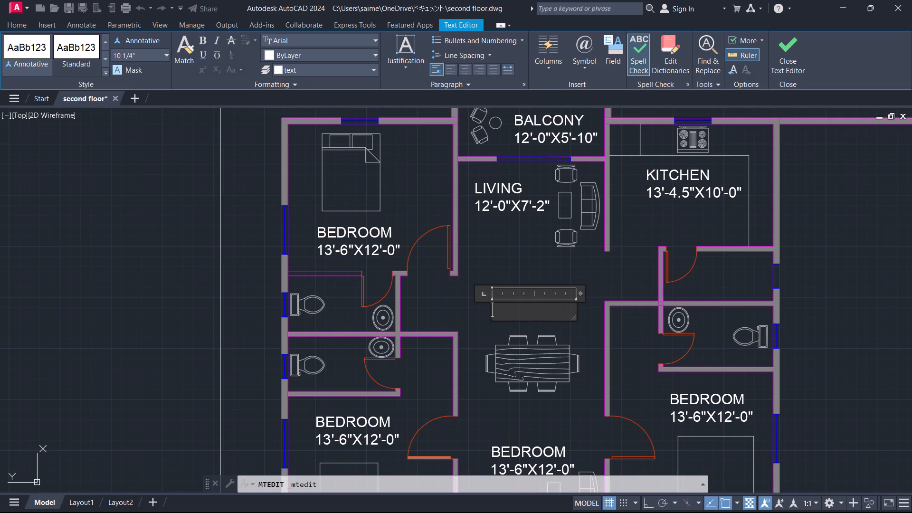
text(DI)
text(NING)
key(Return)
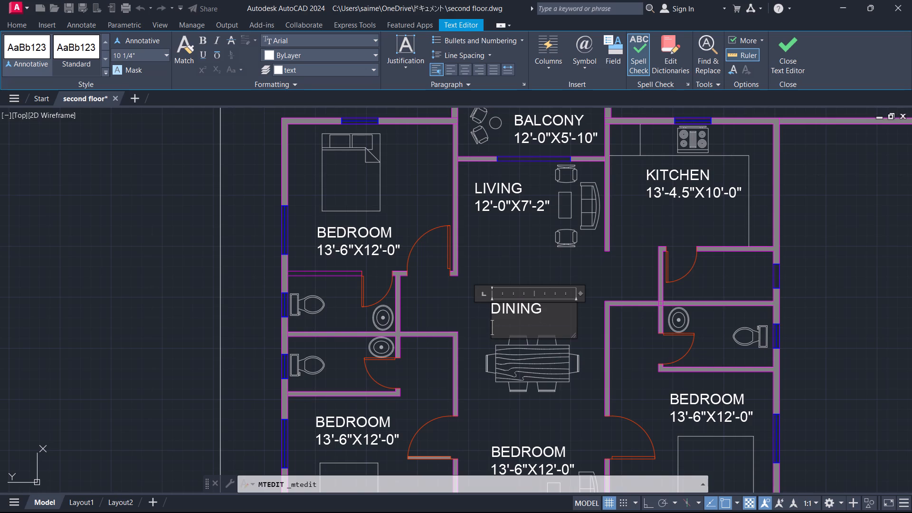
text(16'-4")
key(x)
text(9')
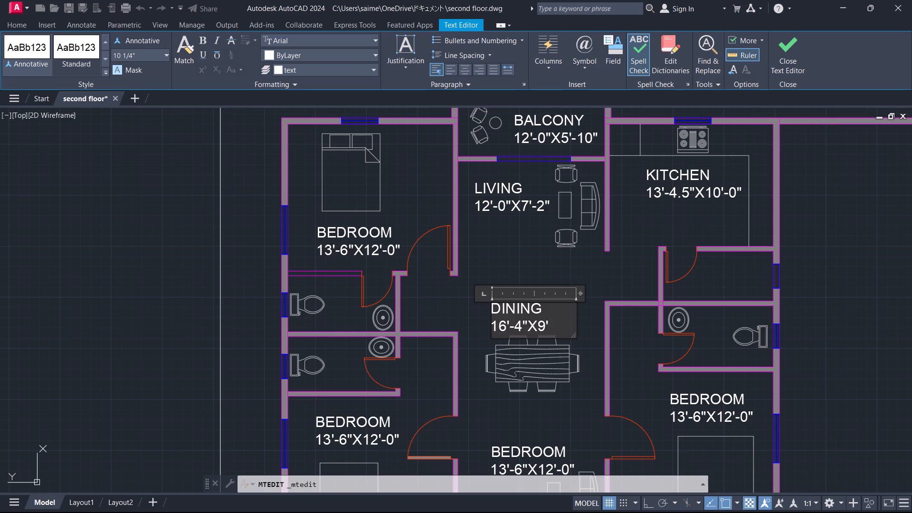
text(-0")
click(540, 411)
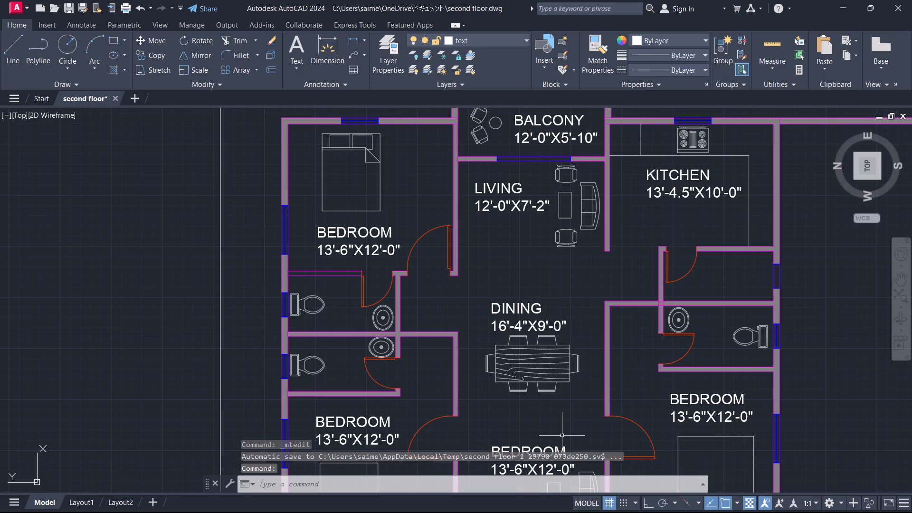
Replace the BEDROOM label above the sofas near the entrance door with DRAWING and 12'-0"X14'-9" on a second line.
middle_drag(571, 436, 583, 363)
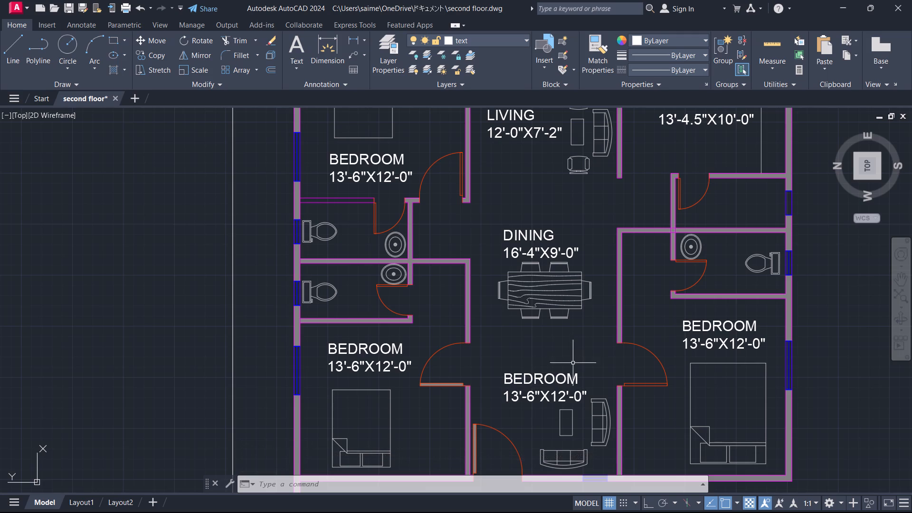
middle_drag(567, 377, 559, 299)
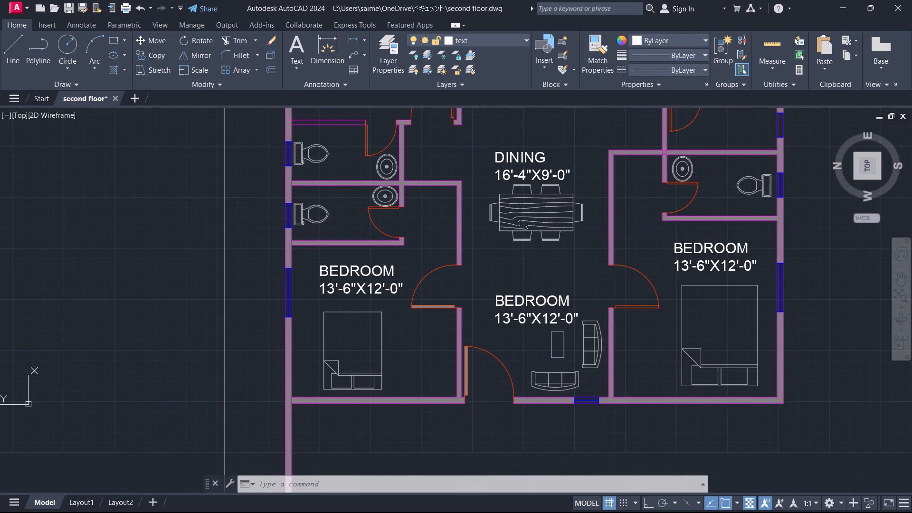
double_click(557, 301)
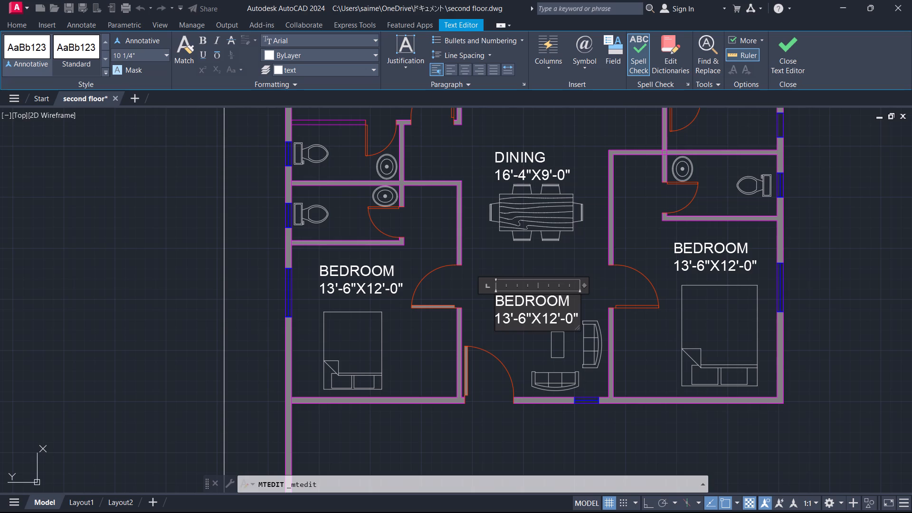
key(Right)
key(Right)
key(Right)
key(Right)
key(Right)
key(Right)
key(Right)
key(Right)
key(Right)
key(Right)
key(Right)
key(Right)
key(Right)
key(Right)
key(Right)
key(Right)
key(Right)
key(Right)
key(Right)
key(Right)
key(BackSpace)
key(BackSpace)
key(BackSpace)
key(BackSpace)
key(BackSpace)
key(BackSpace)
key(BackSpace)
key(BackSpace)
key(BackSpace)
key(BackSpace)
key(BackSpace)
key(BackSpace)
key(BackSpace)
key(BackSpace)
key(BackSpace)
key(BackSpace)
key(BackSpace)
key(BackSpace)
key(BackSpace)
key(BackSpace)
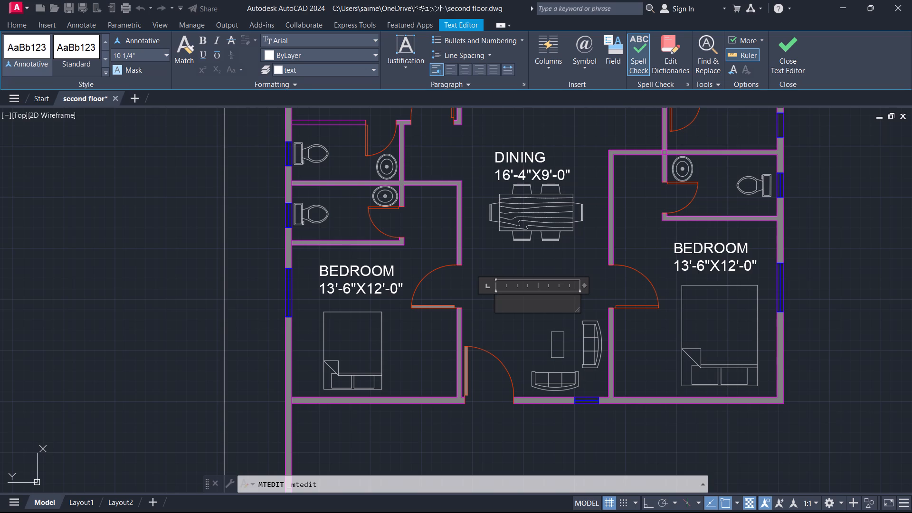
text(DRAWING)
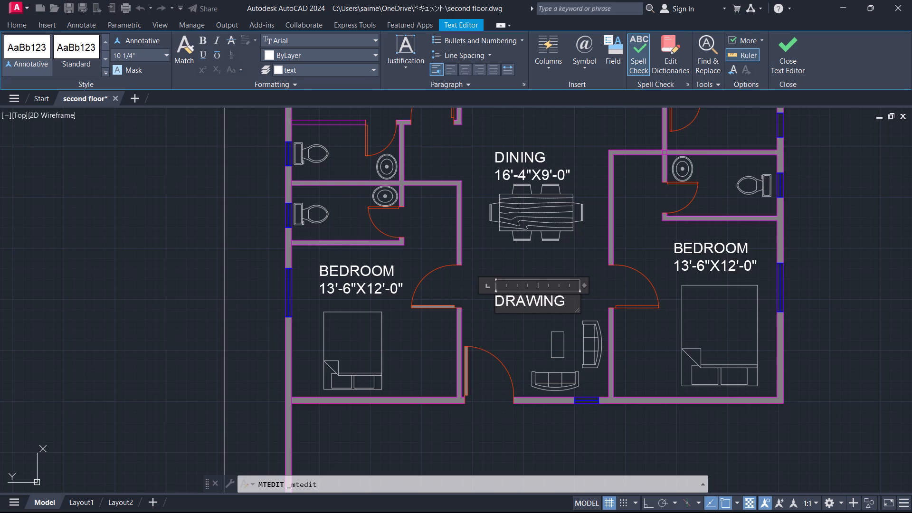
key(Return)
text(12')
text(-0")
key(x)
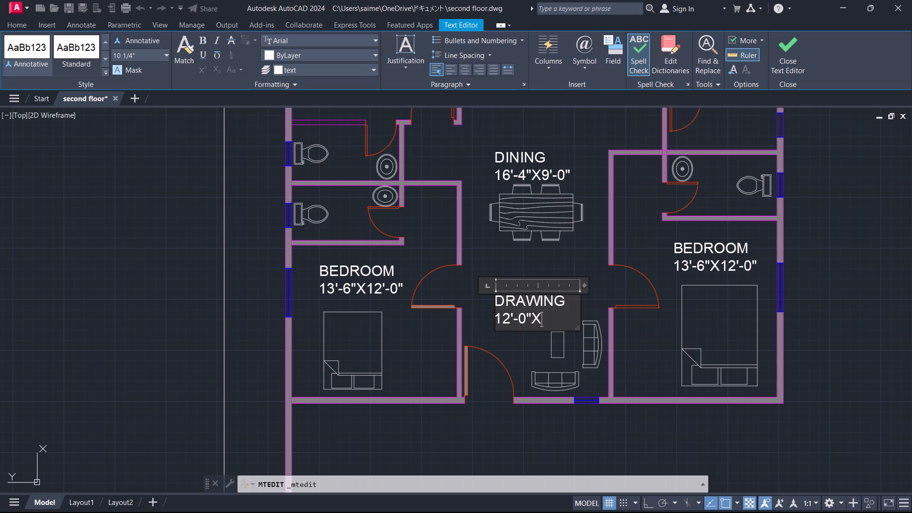
key(1)
text(4'-9")
click(591, 292)
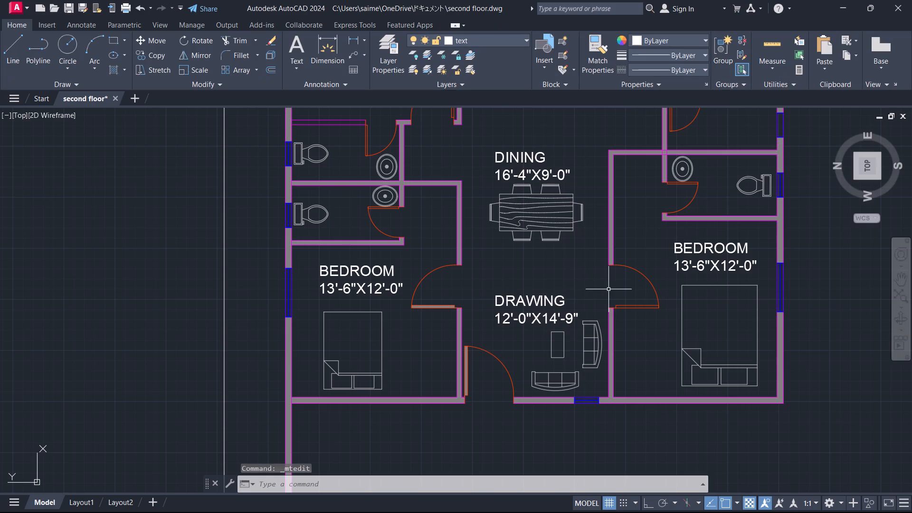
Replace the BEDROOM label above the larger bed beside the drawing room with M.BEDROOM and 13'-7"X14'-0" on a second line.
double_click(729, 247)
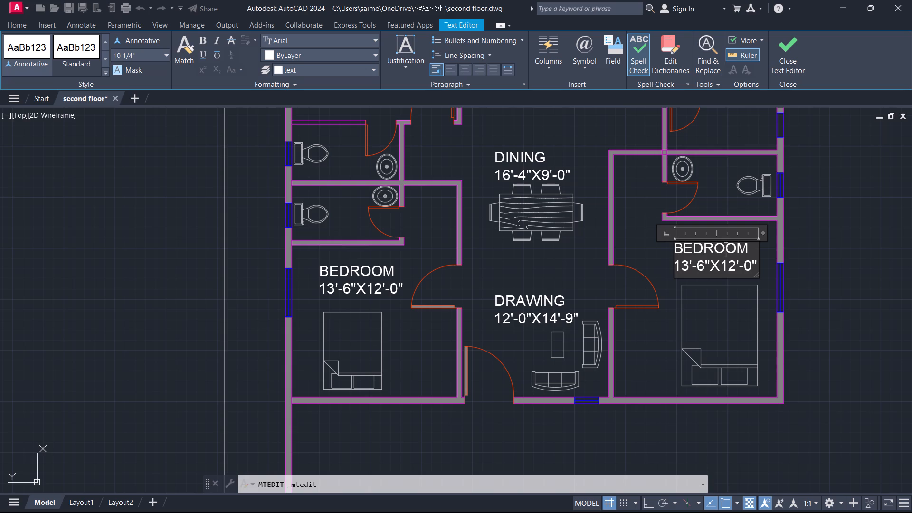
key(Right)
key(Right)
key(Right)
key(Right)
key(Right)
key(Right)
key(Right)
key(Right)
key(Right)
key(Right)
key(Right)
key(Right)
key(Right)
key(Right)
key(Right)
key(Right)
key(Right)
key(Right)
key(Right)
key(Right)
key(BackSpace)
key(BackSpace)
key(BackSpace)
key(BackSpace)
key(BackSpace)
key(BackSpace)
key(BackSpace)
key(BackSpace)
key(BackSpace)
key(BackSpace)
key(BackSpace)
key(BackSpace)
key(BackSpace)
key(BackSpace)
key(BackSpace)
key(BackSpace)
key(BackSpace)
key(BackSpace)
key(BackSpace)
key(BackSpace)
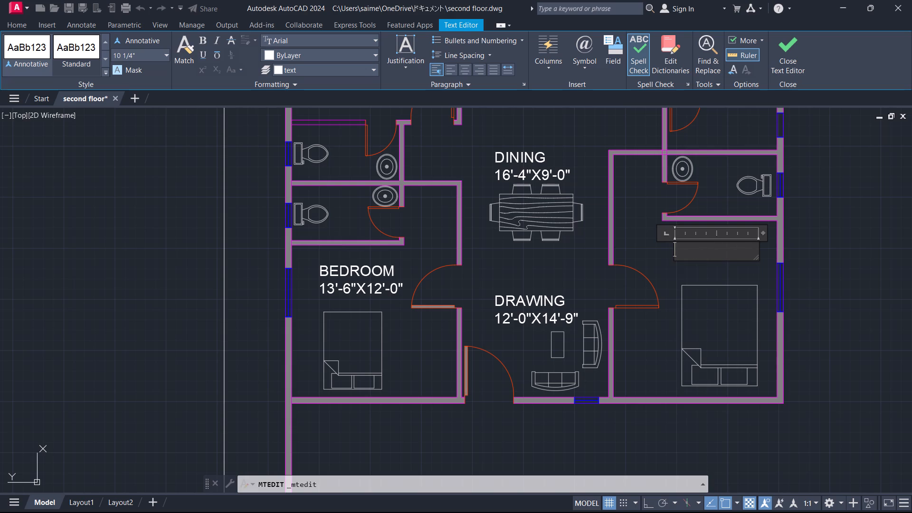
text(M.)
text(BEDROOM)
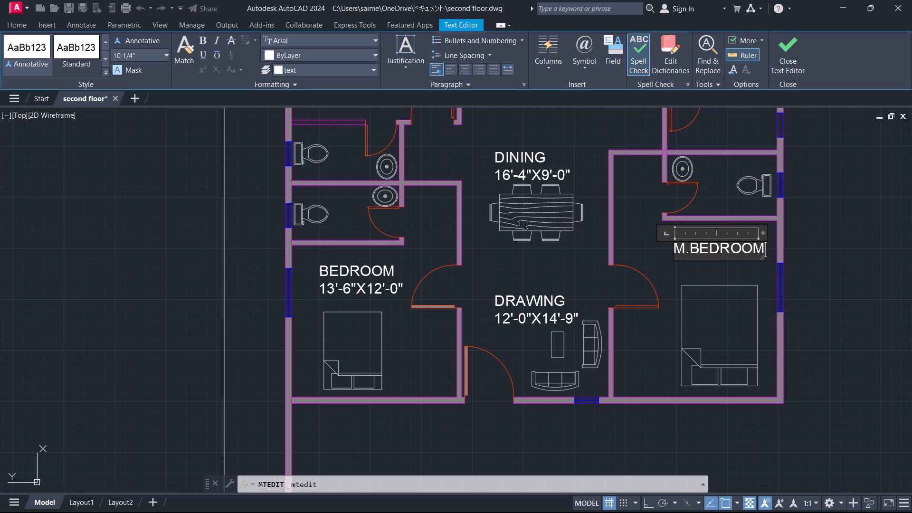
key(Return)
text(13)
key(apostrophe)
text(-7")
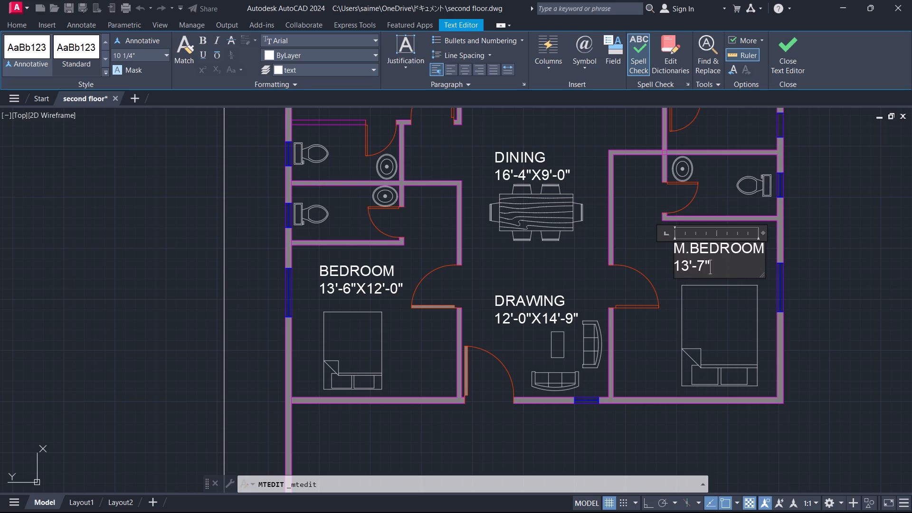
key(x)
text(14'-0")
click(658, 351)
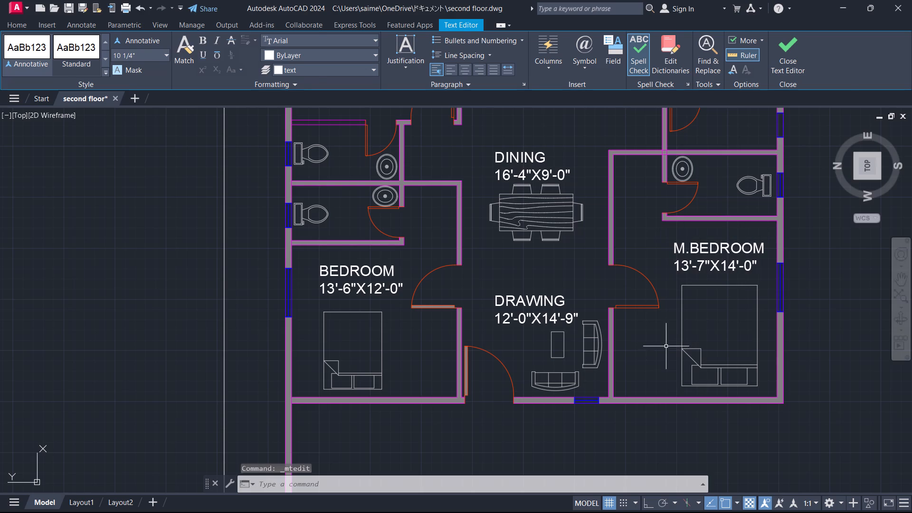
Add multiline text reading TOILET with 9'-2"X4'-6" on a second line in the toilet just below the upper bedroom.
scroll(807, 273, down, 1)
middle_drag(829, 265, 698, 367)
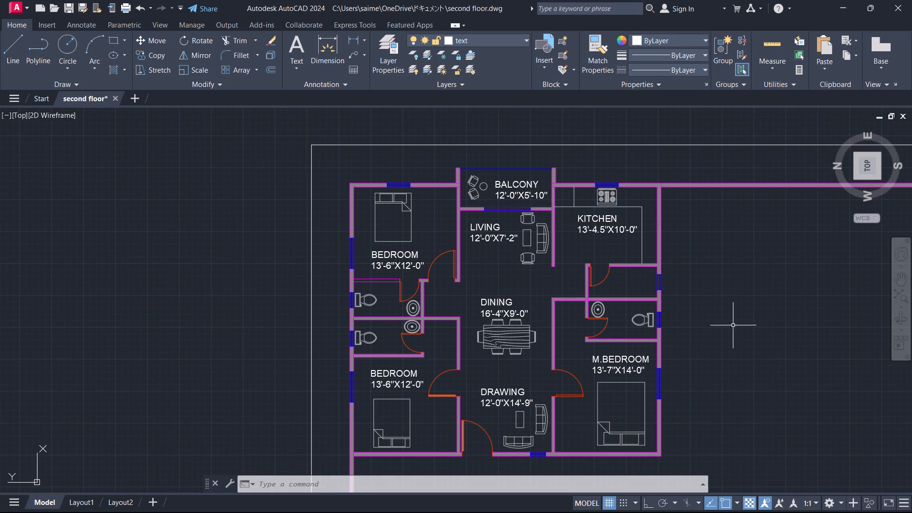
middle_drag(745, 335, 738, 299)
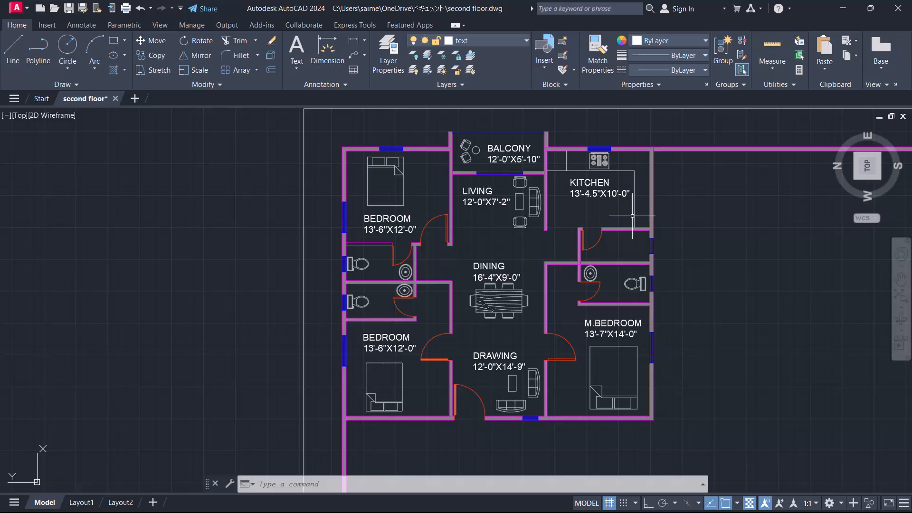
text(MT)
key(Return)
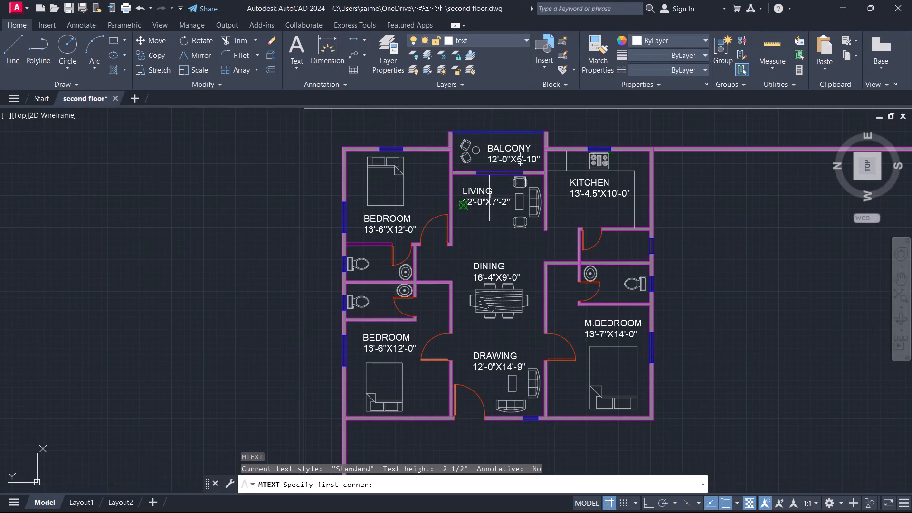
scroll(370, 262, up, 3)
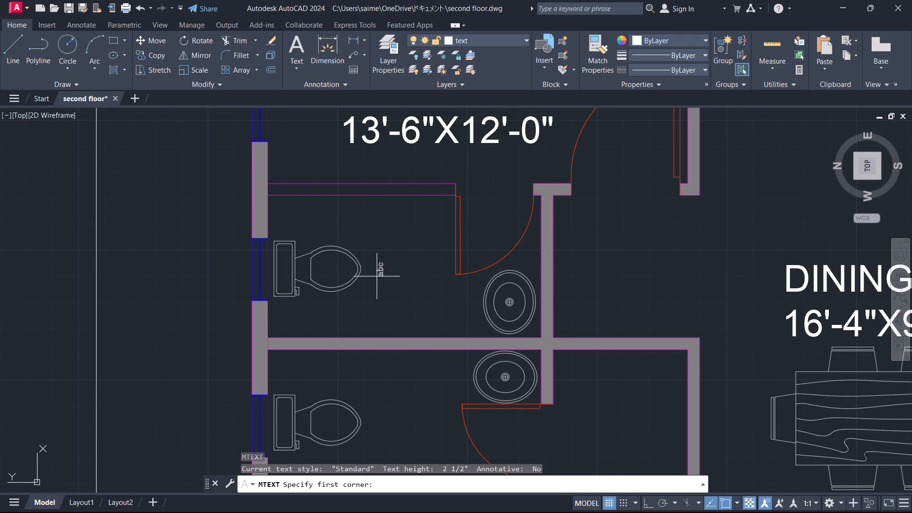
click(362, 311)
click(381, 272)
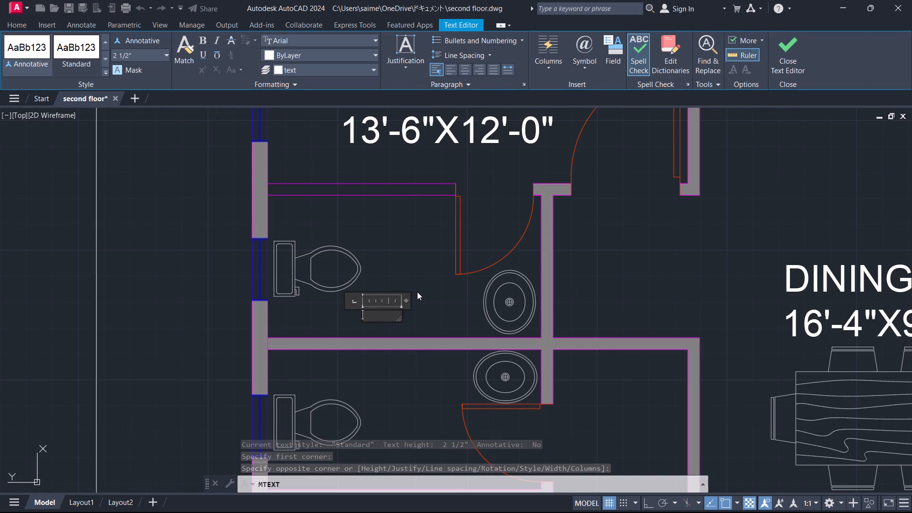
text(TOIL)
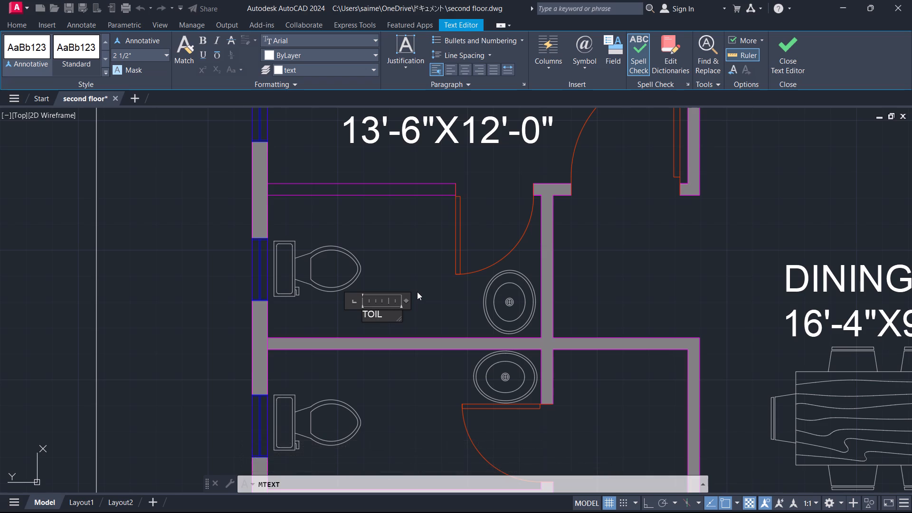
text(ET)
key(Return)
key(9)
key(apostrophe)
text(-2")
key(x)
text(4'-6")
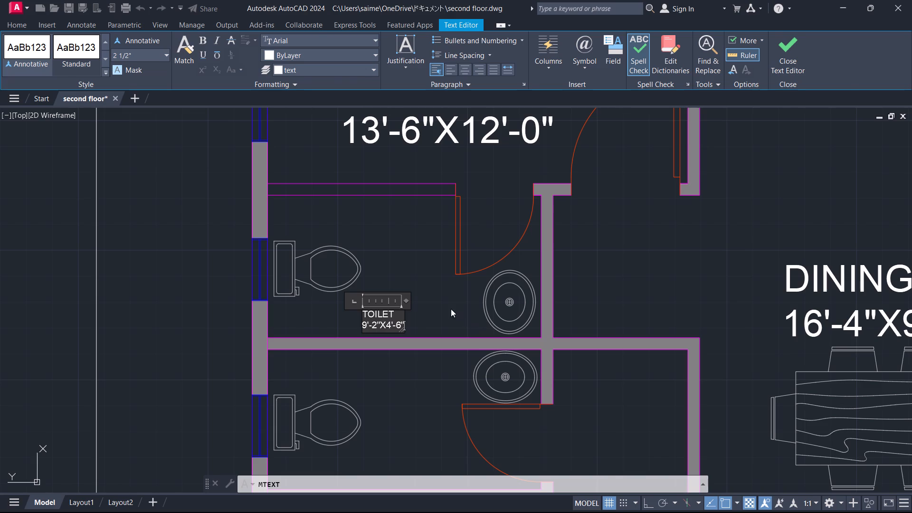
click(451, 308)
Rotate the new TOILET label about its insertion point so that it reads horizontally.
drag(364, 310, 371, 309)
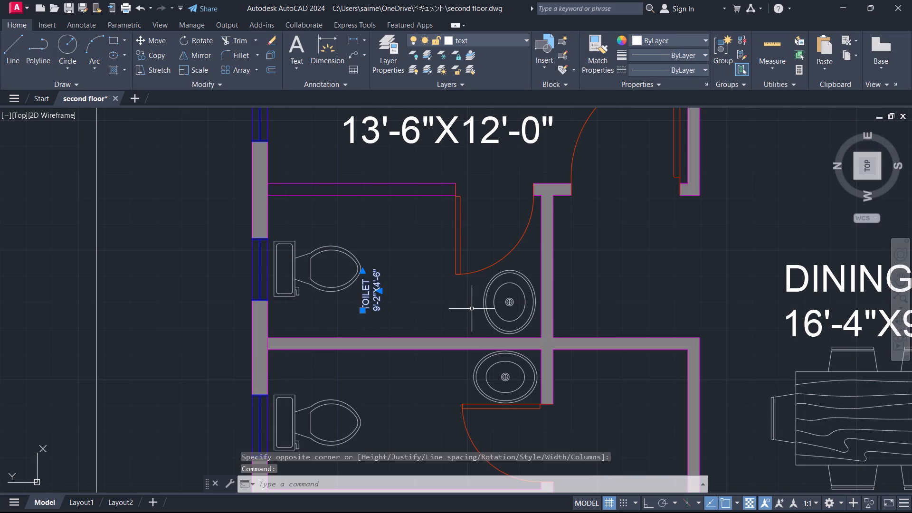
text(RO)
key(Return)
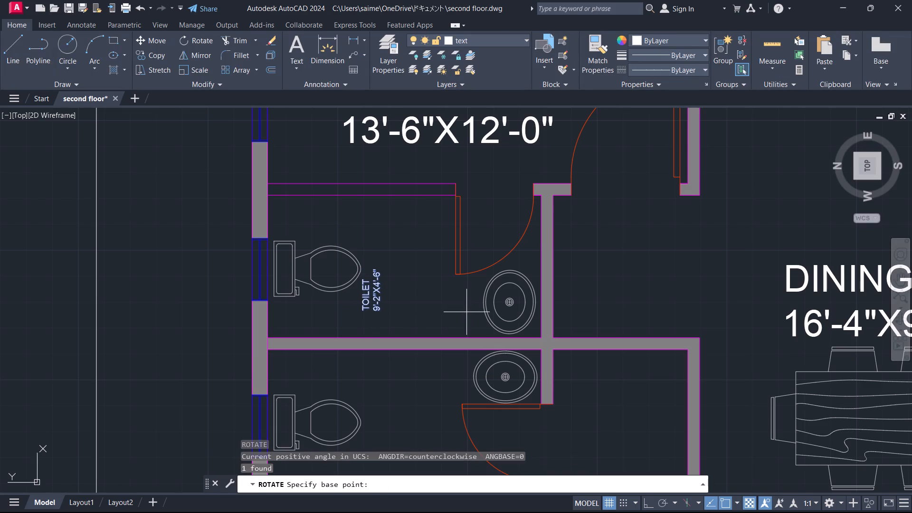
click(357, 298)
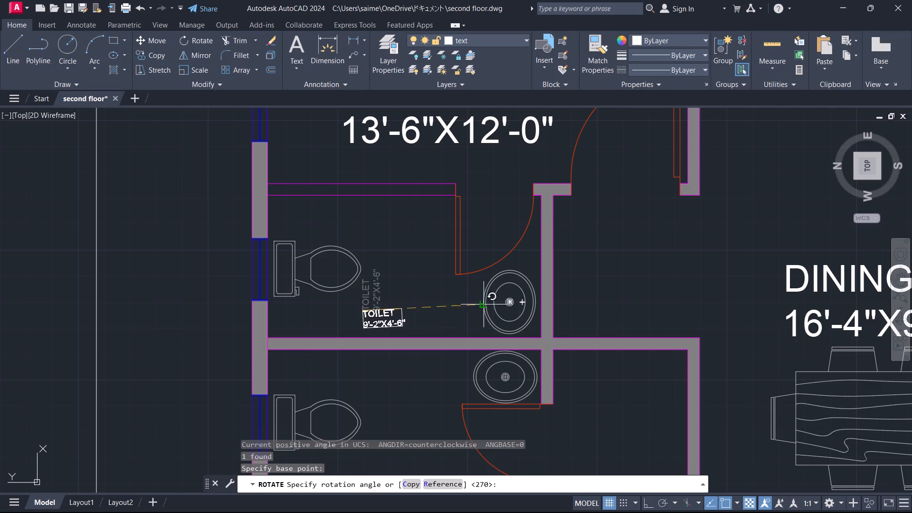
click(657, 307)
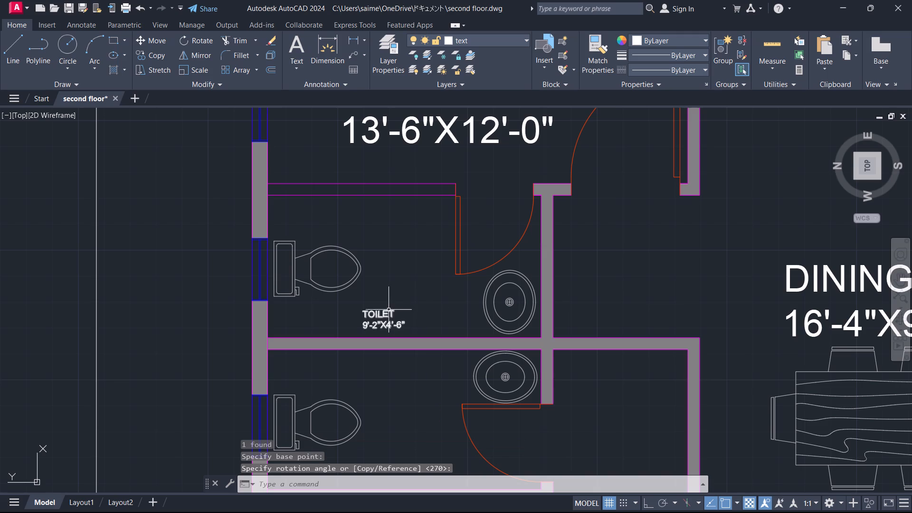
Scale the TOILET label up from its insertion point to nearly three times its size.
click(387, 311)
text(SC)
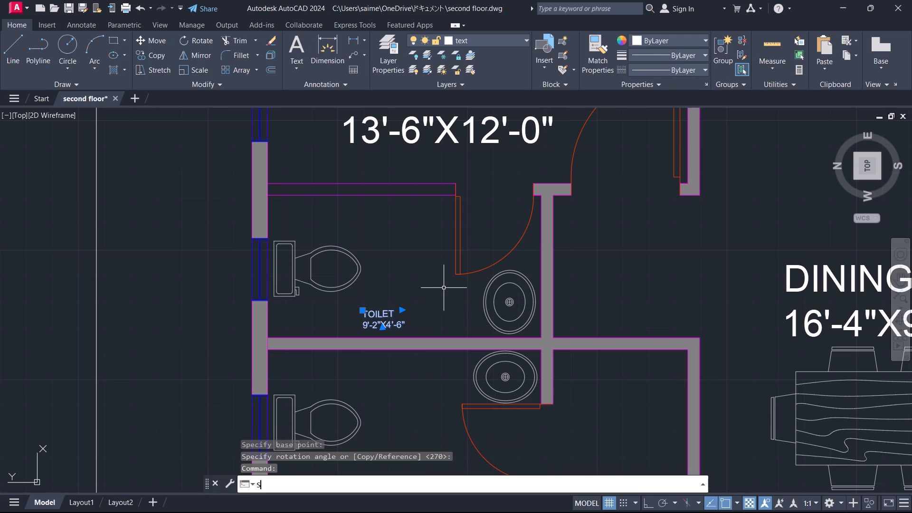
key(Return)
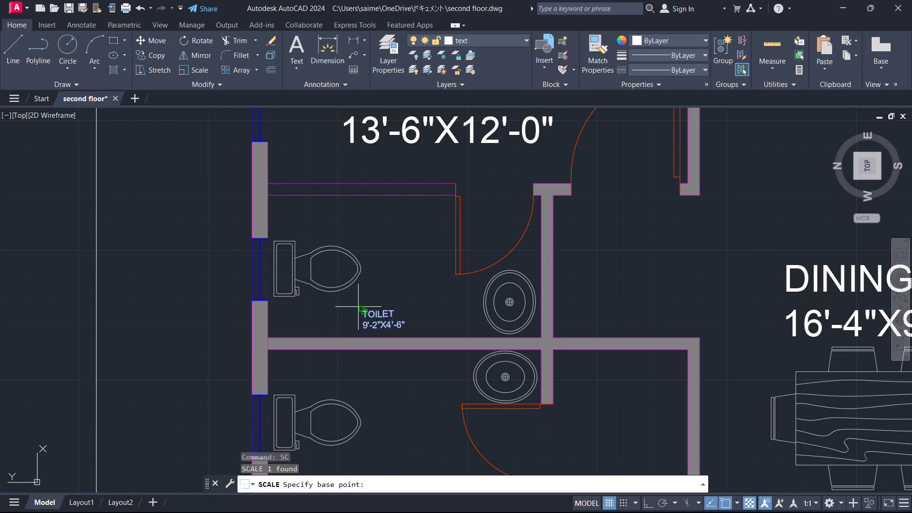
click(359, 309)
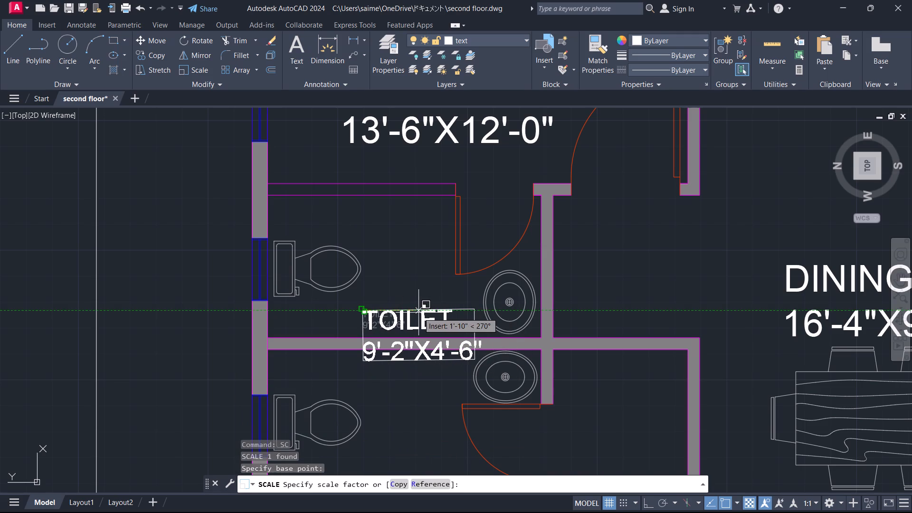
click(418, 312)
Move the TOILET label straight up about 1'-0 1/2" off the wall, between the toilet seat and the washbasin.
click(398, 314)
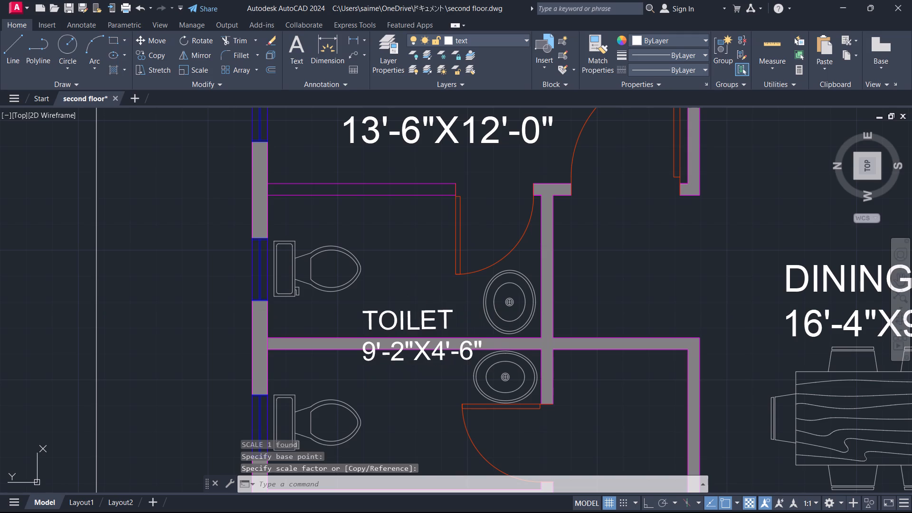
key(m)
key(Return)
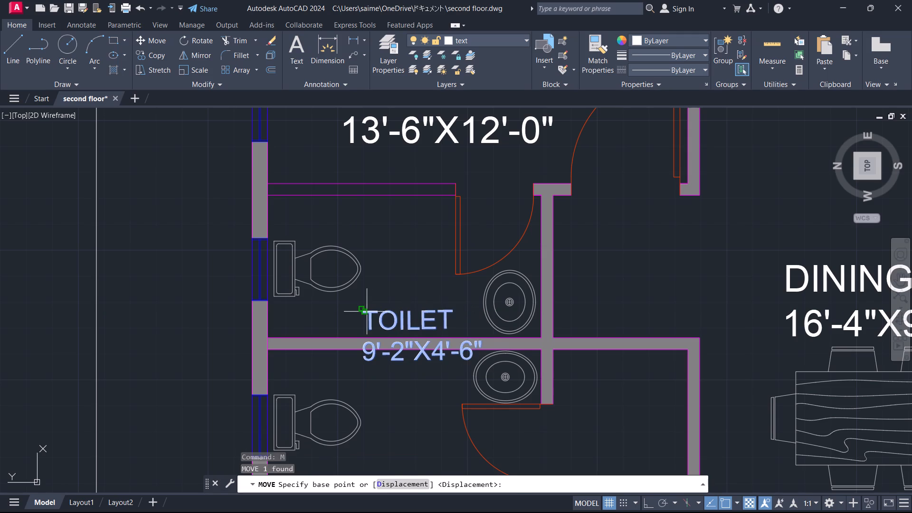
click(367, 311)
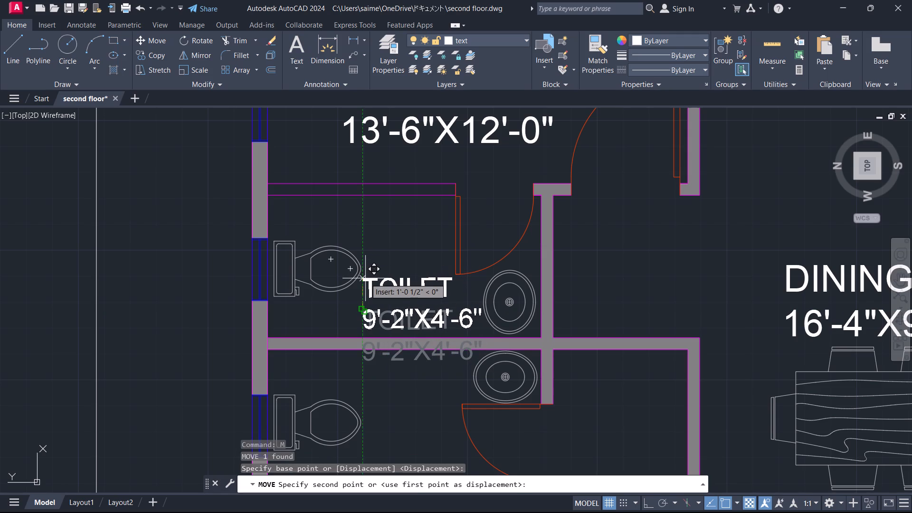
click(365, 278)
Copy the TOILET label from its insertion point into the toilet directly below, between its toilet seat and washbasin.
click(377, 281)
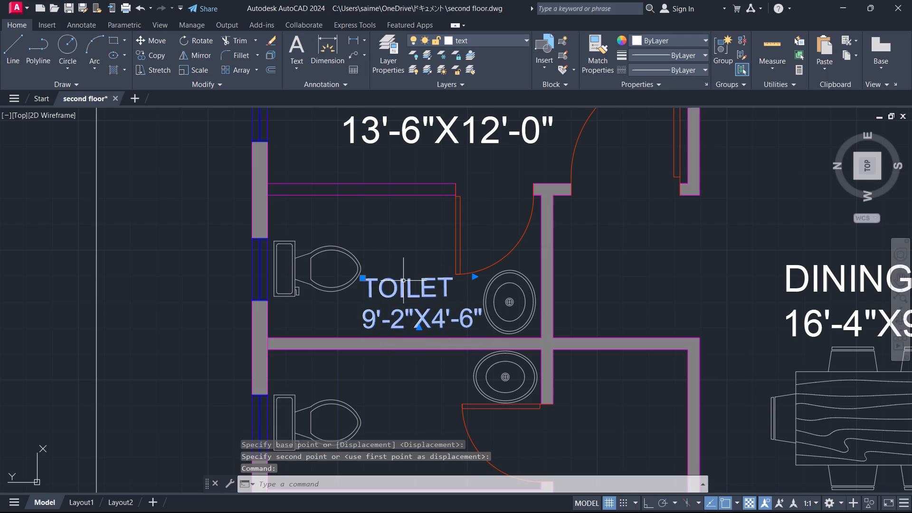
text(CO)
key(Return)
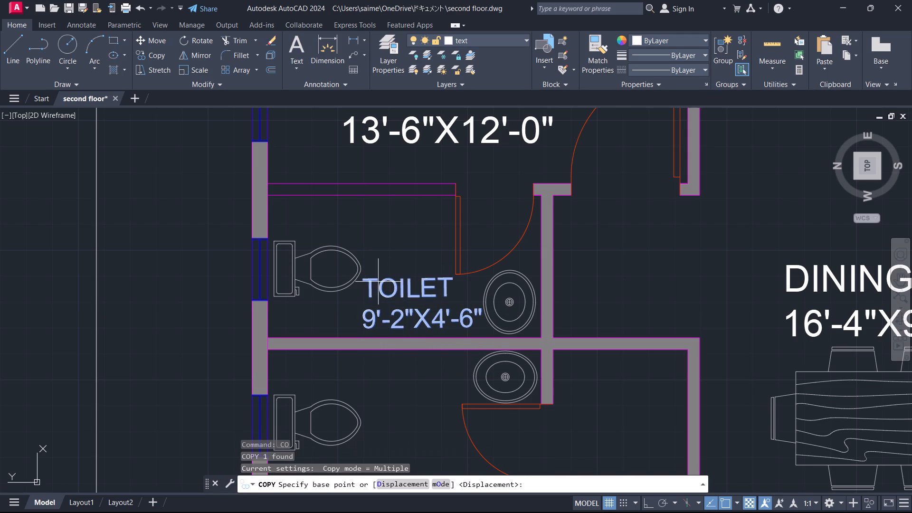
click(371, 279)
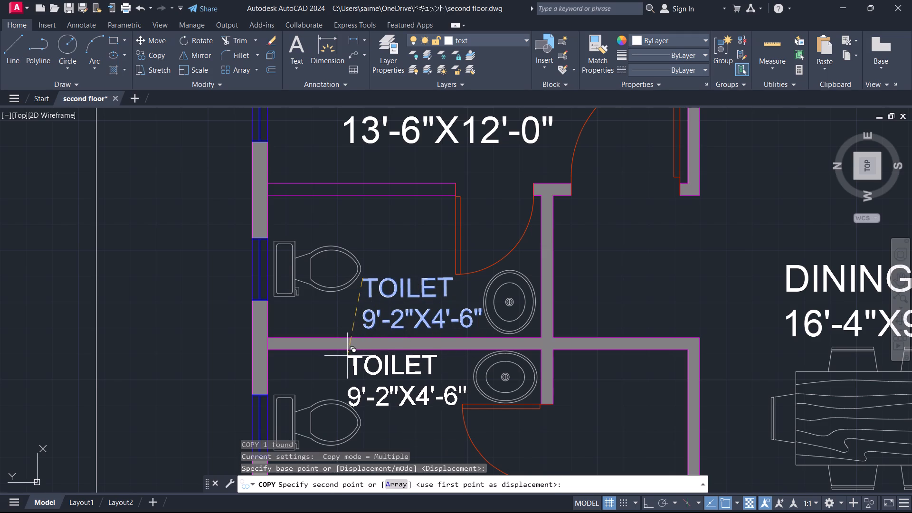
click(350, 355)
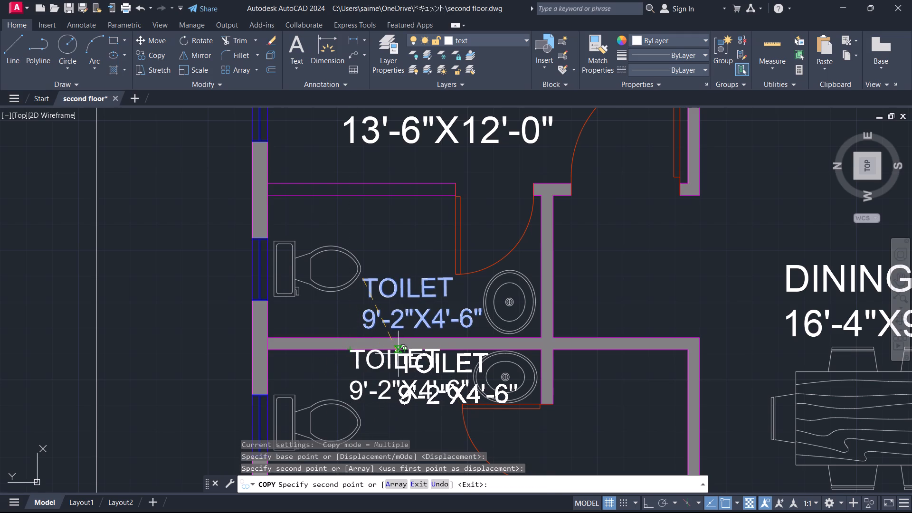
key(ctrl+z)
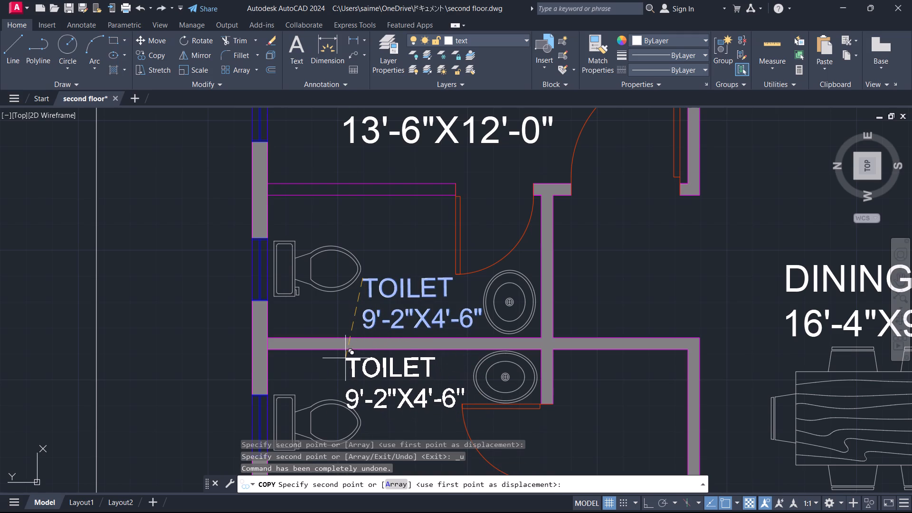
click(345, 358)
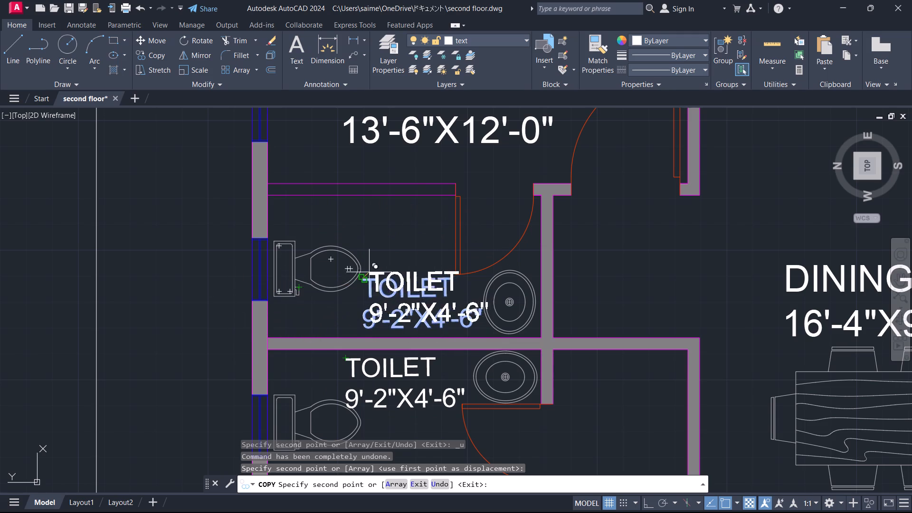
Place two more copies of the TOILET label, one in the M.BEDROOM's toilet and one in the room between it and the kitchen.
scroll(361, 277, down, 1)
scroll(579, 256, down, 2)
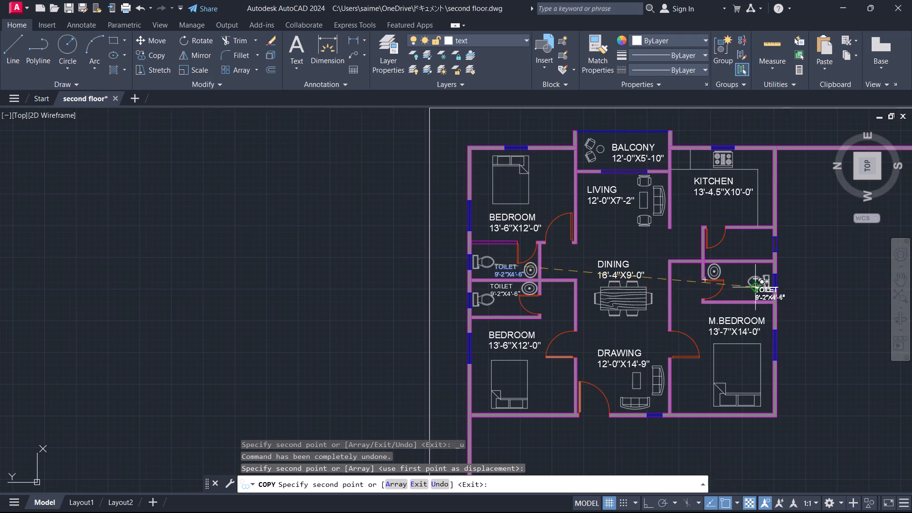
scroll(752, 289, up, 3)
click(640, 198)
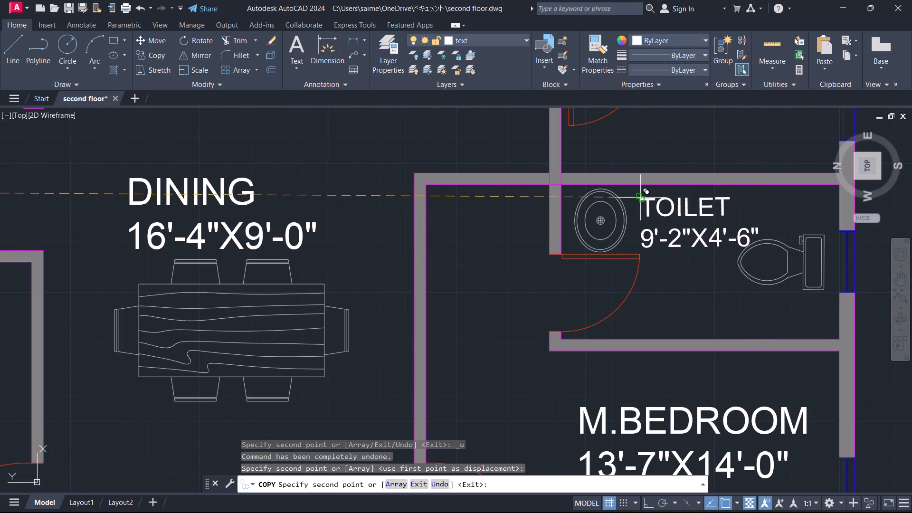
middle_drag(680, 134, 583, 287)
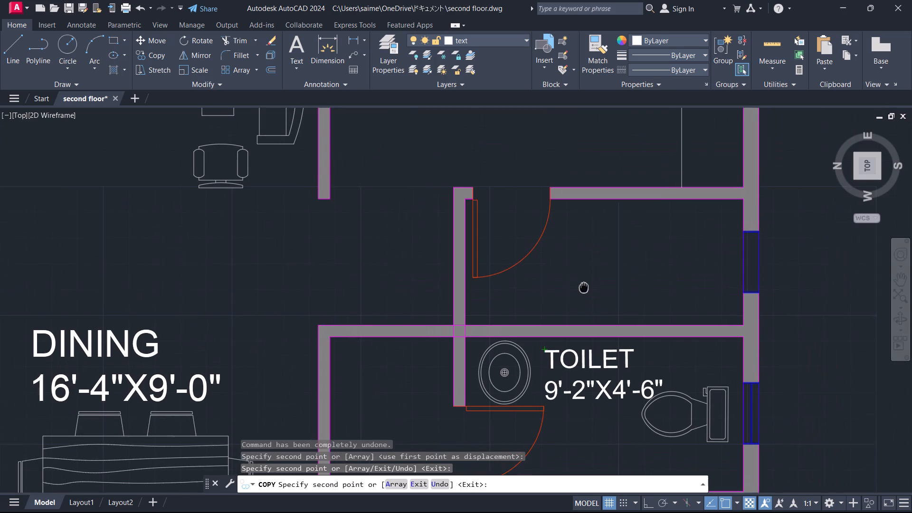
middle_drag(583, 287, 581, 291)
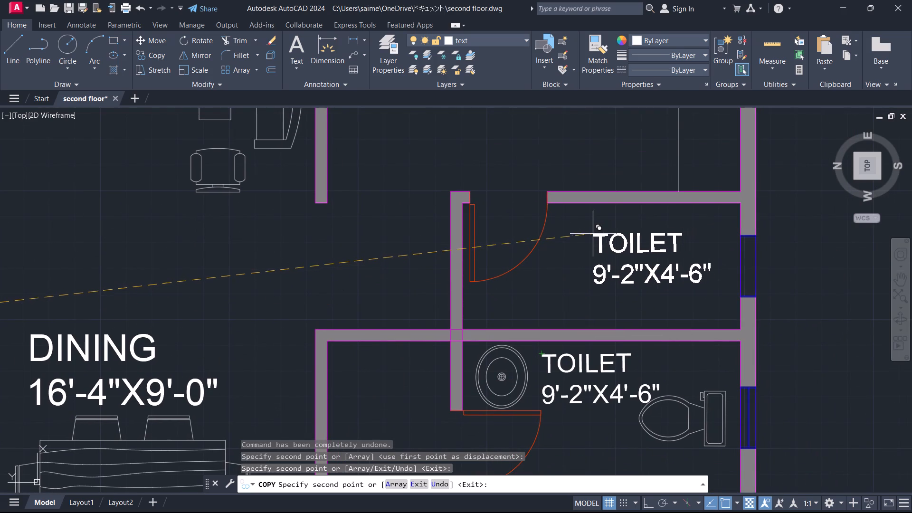
click(585, 238)
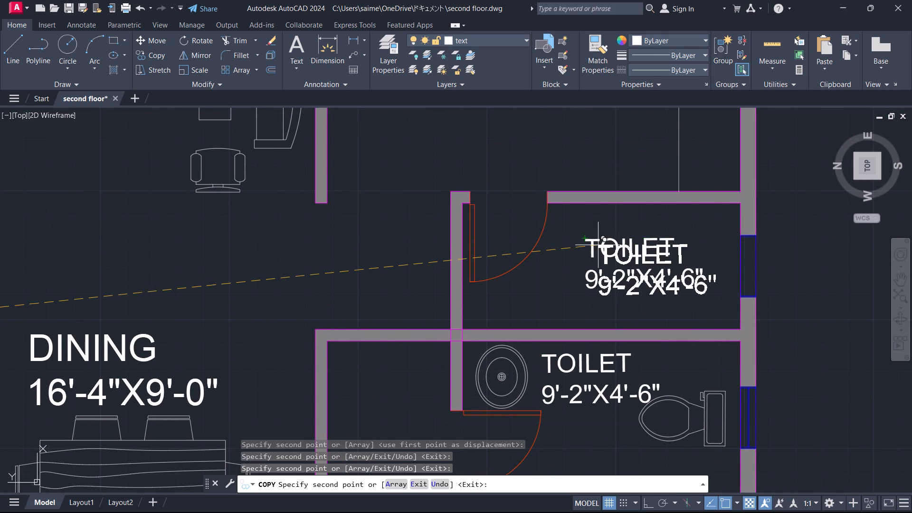
key(Escape)
Replace the text of the label copy in the room below the kitchen with UTILITY and 4'-1"X9'-0" on a second line.
double_click(618, 245)
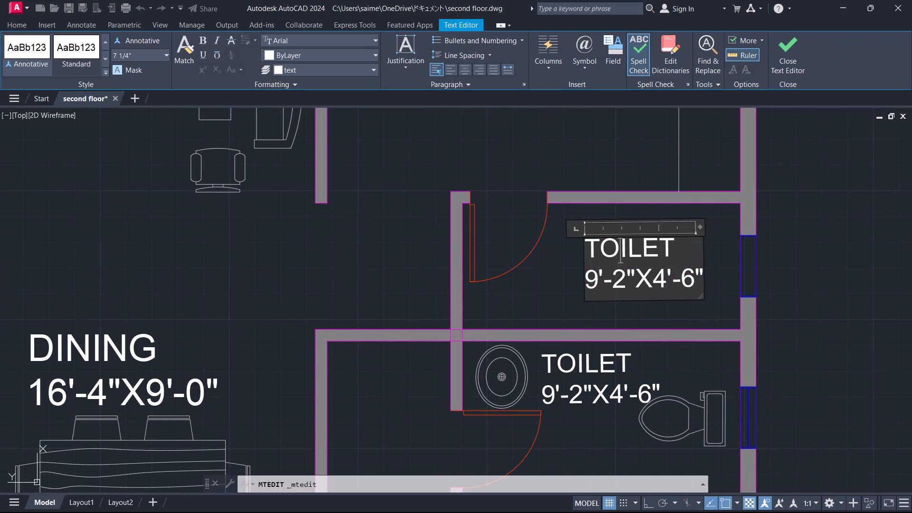
key(Right)
key(Right)
key(Right)
key(Right)
key(Right)
key(Right)
key(Right)
key(Right)
key(Right)
key(Right)
key(Right)
key(Right)
key(Right)
key(Right)
key(Right)
key(Right)
key(Right)
key(Right)
key(Right)
key(Right)
key(BackSpace)
key(BackSpace)
key(BackSpace)
key(BackSpace)
key(BackSpace)
key(BackSpace)
key(BackSpace)
key(BackSpace)
key(BackSpace)
key(BackSpace)
key(BackSpace)
key(BackSpace)
key(BackSpace)
key(BackSpace)
key(BackSpace)
key(BackSpace)
key(BackSpace)
key(BackSpace)
key(BackSpace)
key(BackSpace)
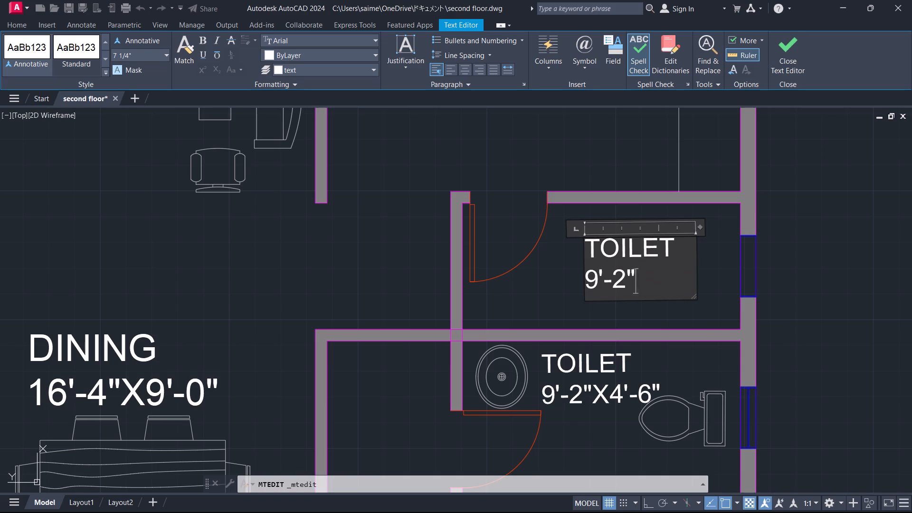
text(UT)
text(ILITY)
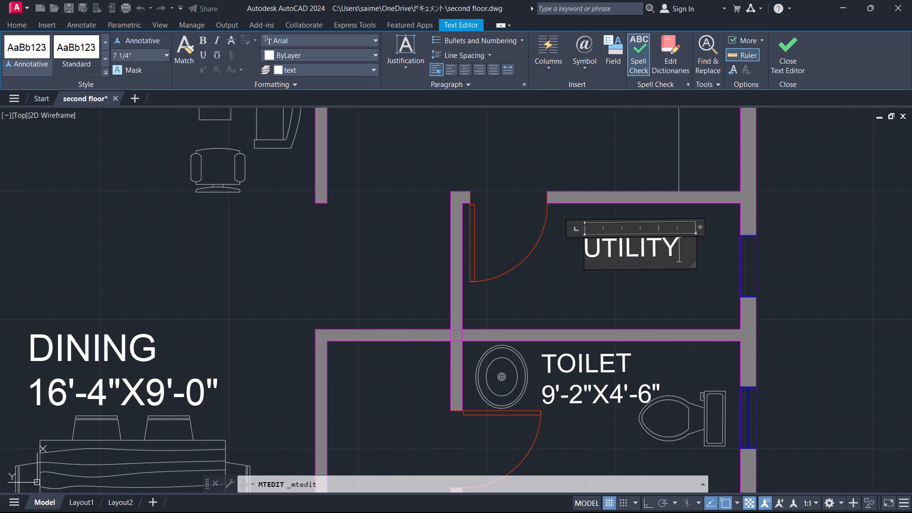
key(Return)
text(4'-1")
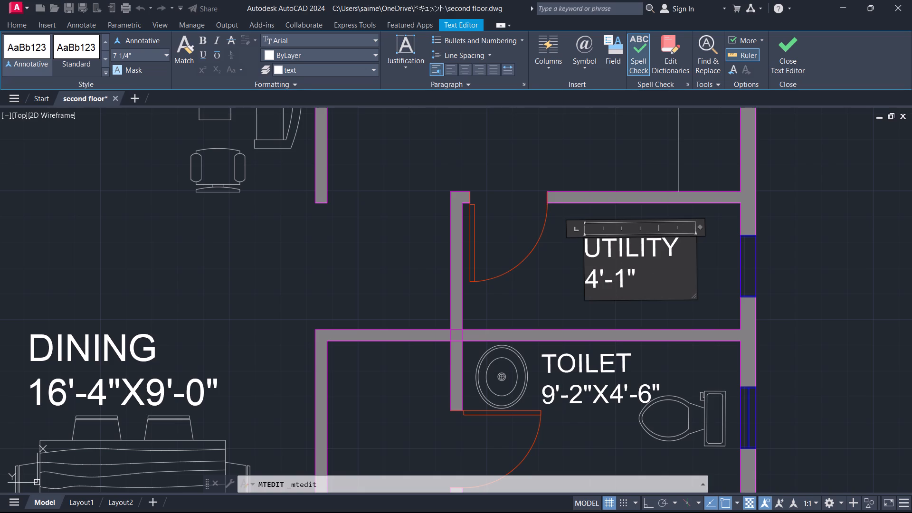
key(x)
text(9')
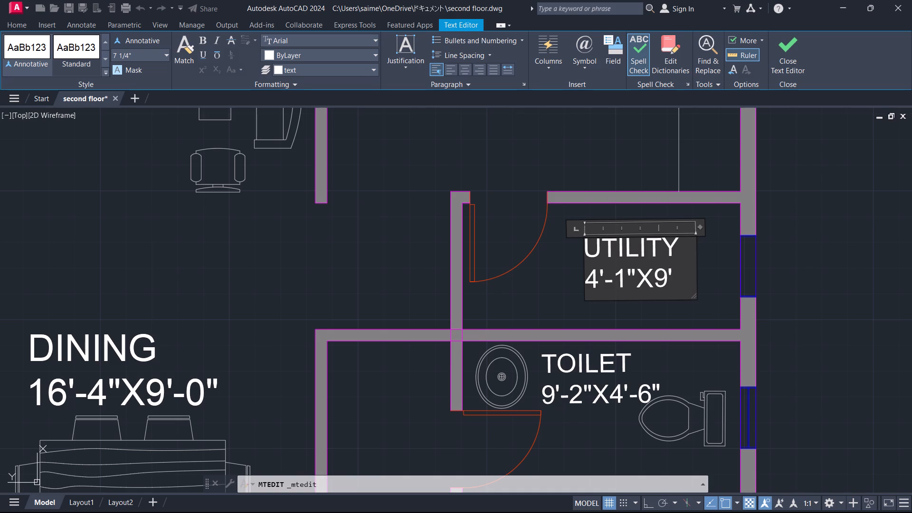
key(minus)
text(0")
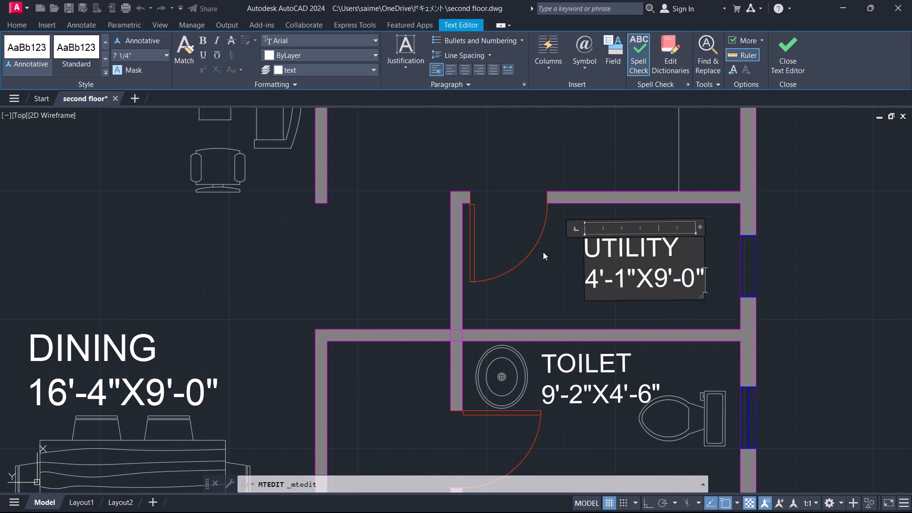
click(547, 258)
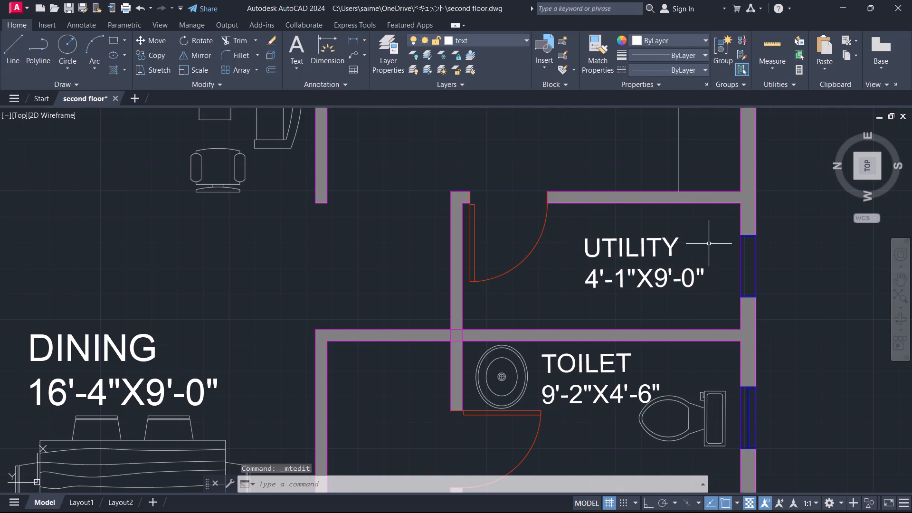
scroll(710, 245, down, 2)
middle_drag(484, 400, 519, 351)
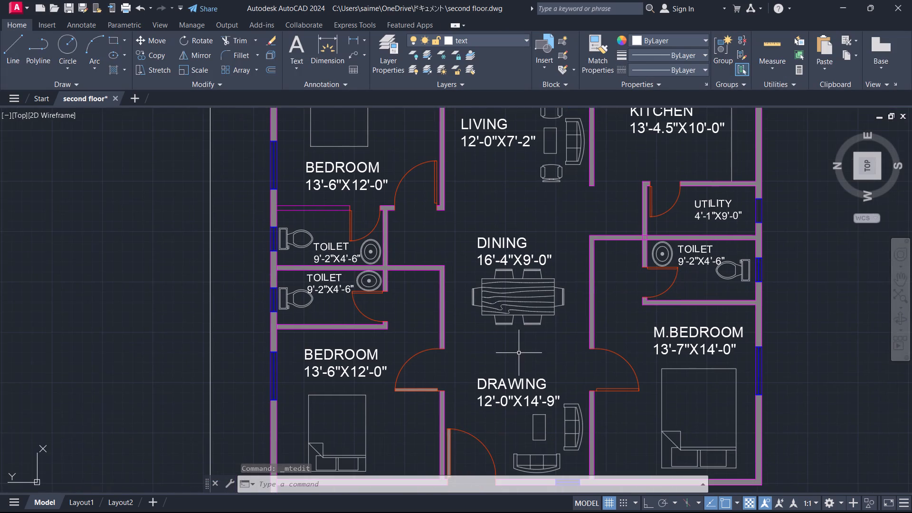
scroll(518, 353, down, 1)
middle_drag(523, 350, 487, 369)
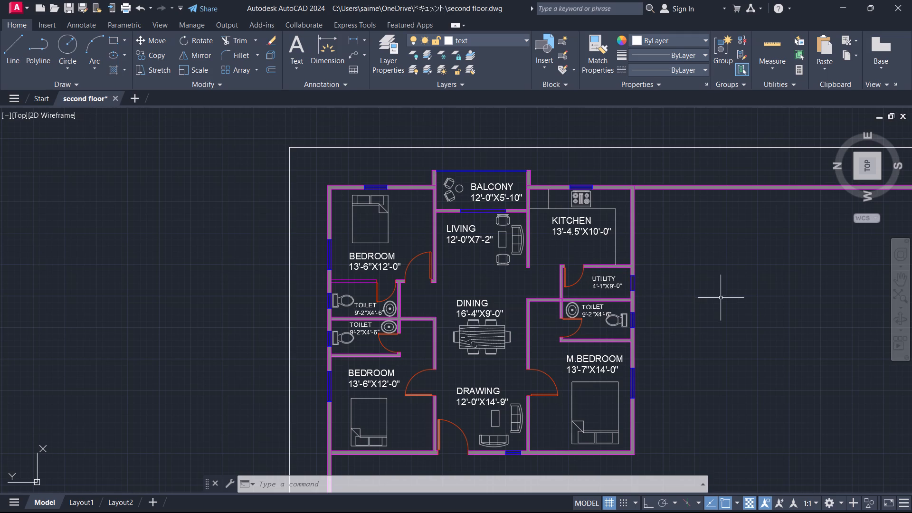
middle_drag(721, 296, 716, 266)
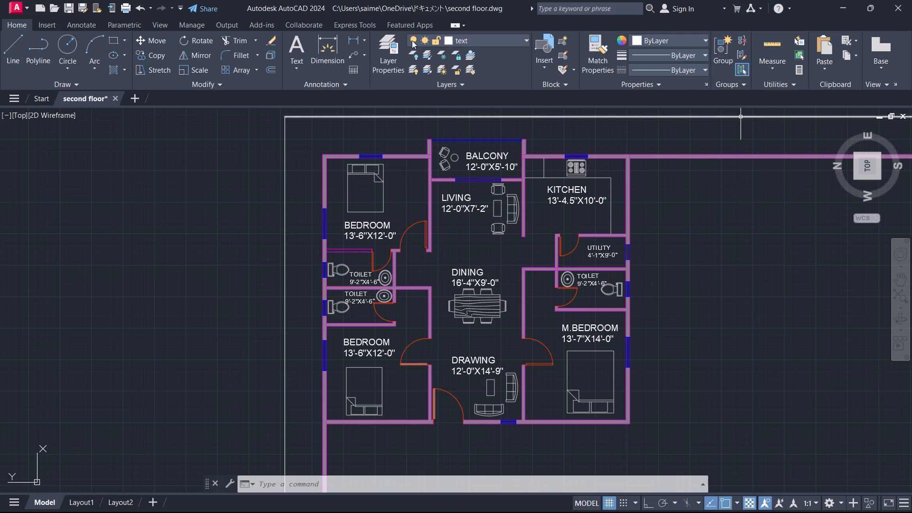
Create a new layer named WINDOW SHADOW with index colour 9.
click(388, 41)
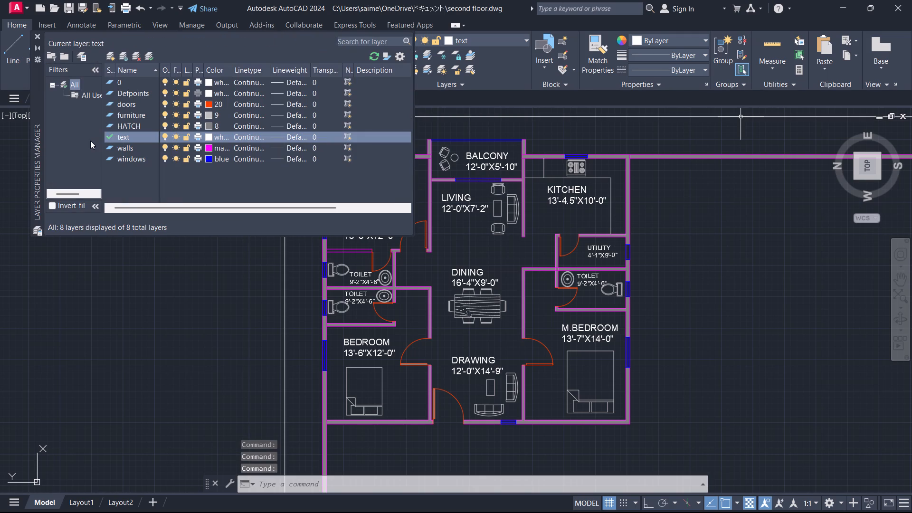
click(110, 51)
key(BackSpace)
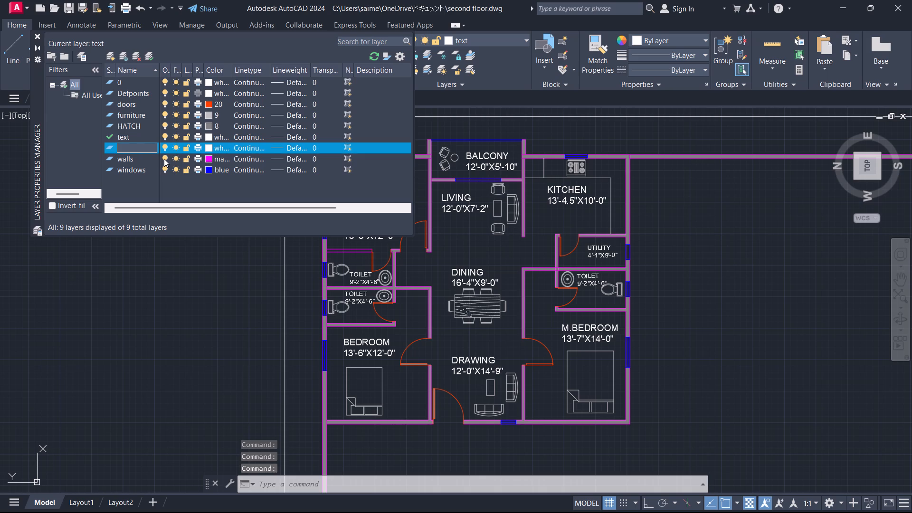
text(WINDO)
key(w)
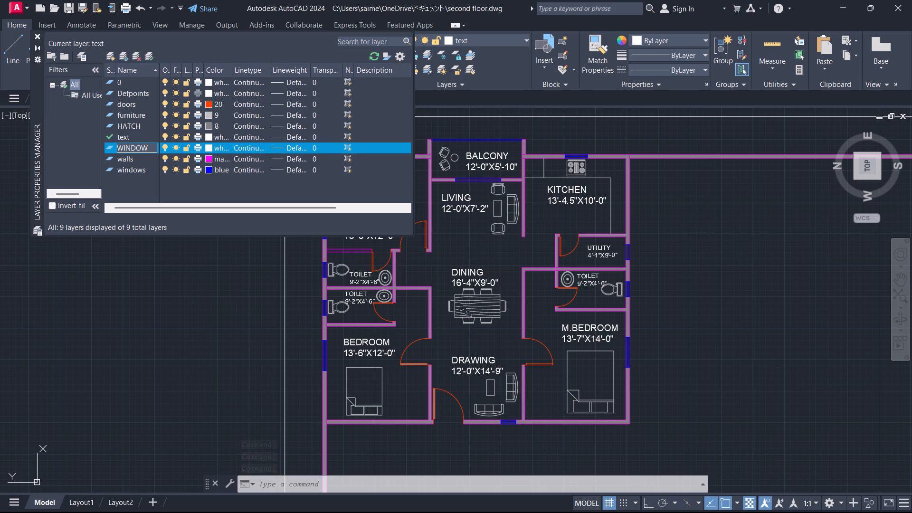
key(space)
text(SHADO)
key(w)
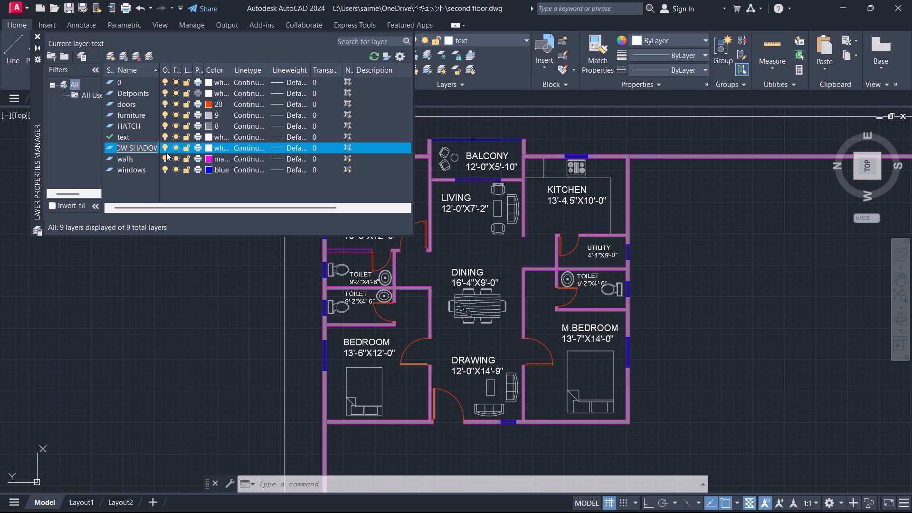
click(210, 150)
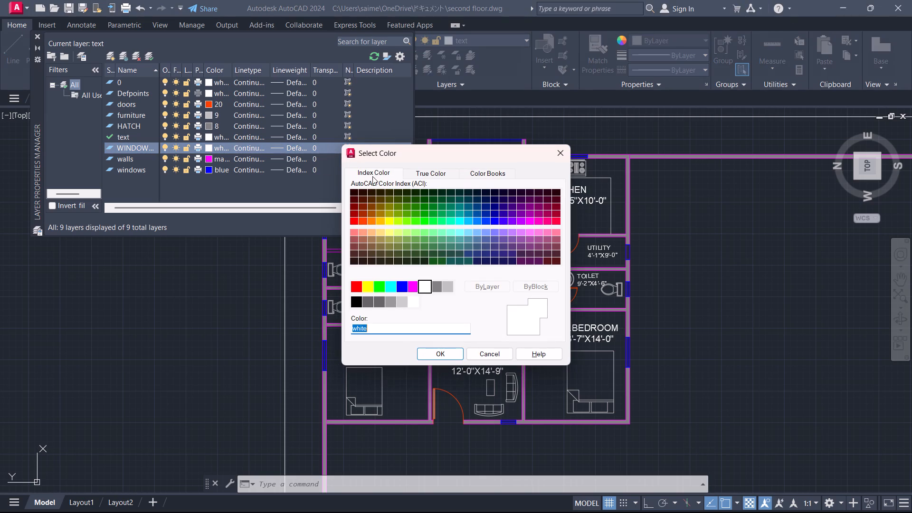
click(447, 289)
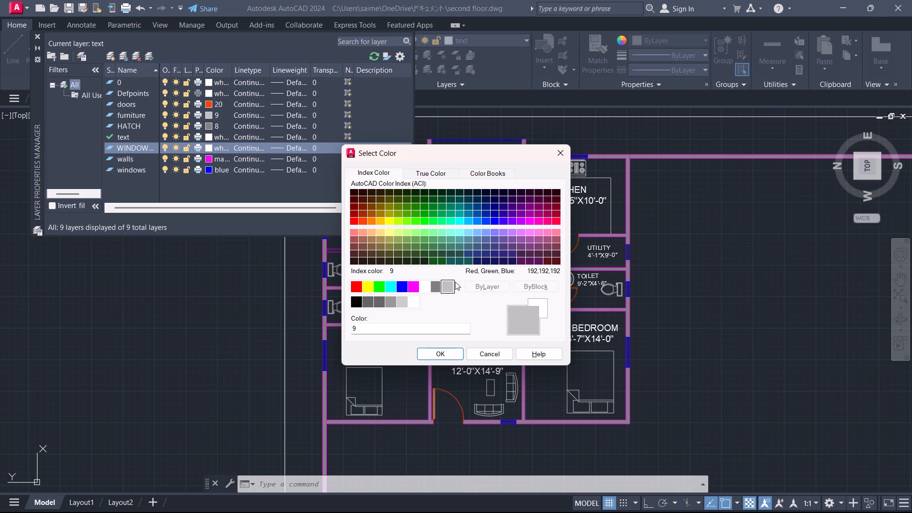
click(436, 353)
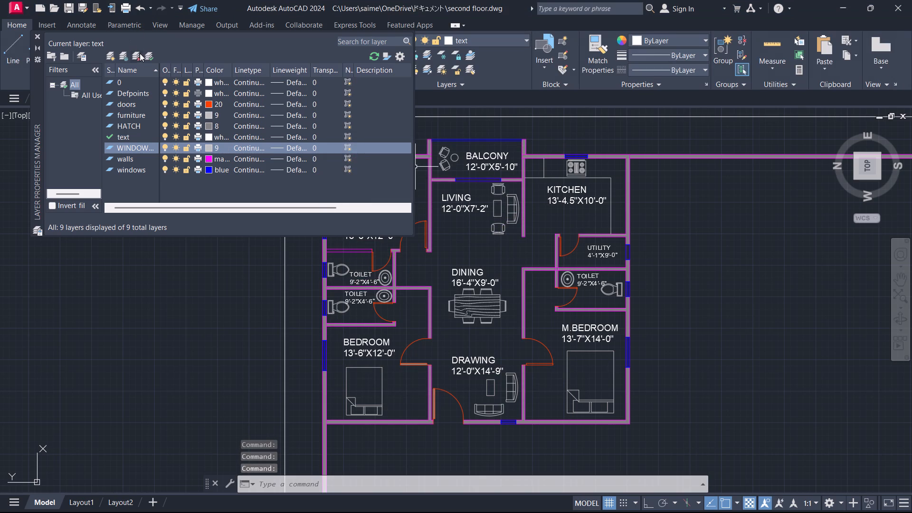
Make WINDOW SHADOW the current layer and close the layer manager.
click(152, 56)
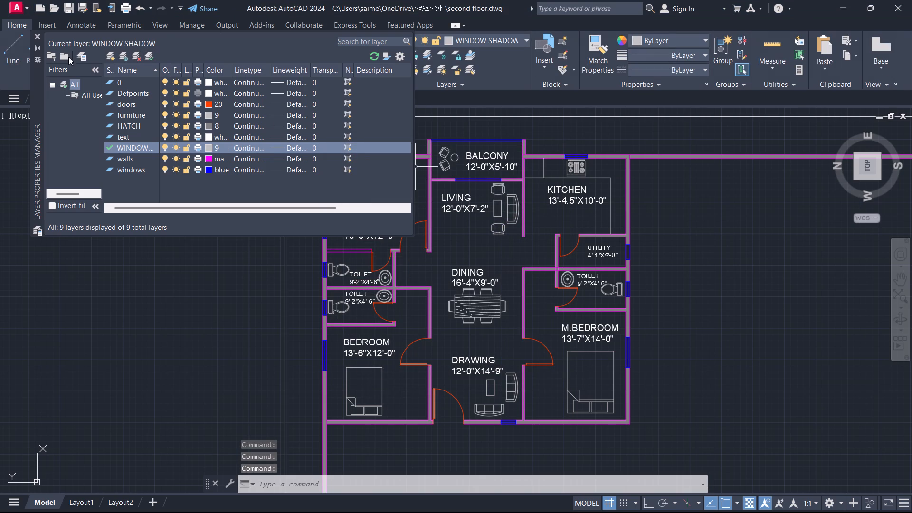
click(146, 54)
click(39, 36)
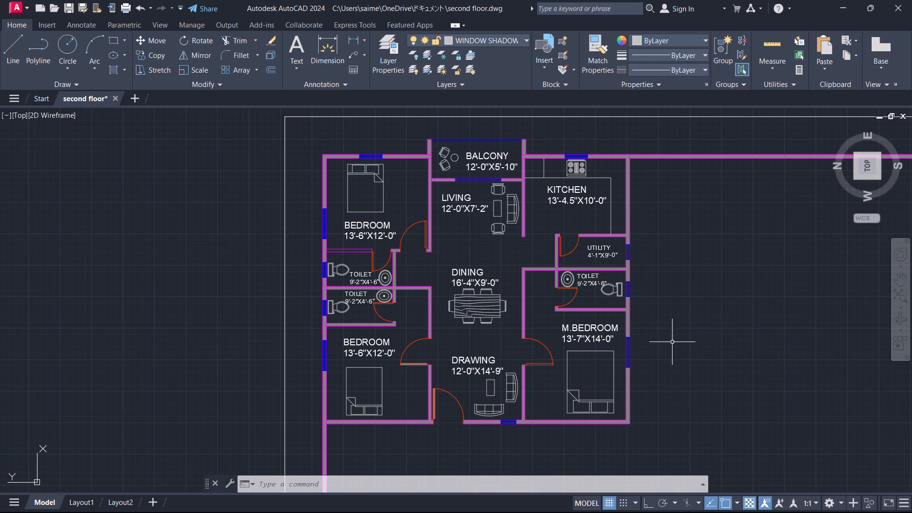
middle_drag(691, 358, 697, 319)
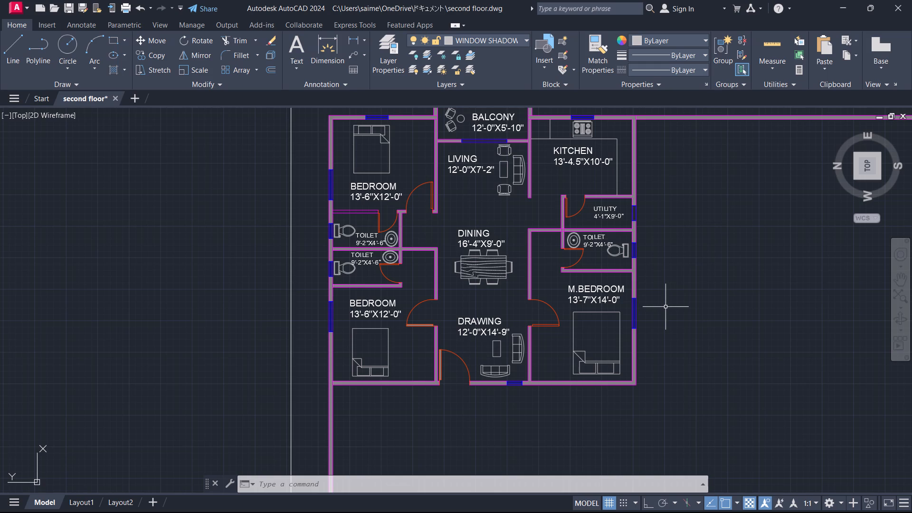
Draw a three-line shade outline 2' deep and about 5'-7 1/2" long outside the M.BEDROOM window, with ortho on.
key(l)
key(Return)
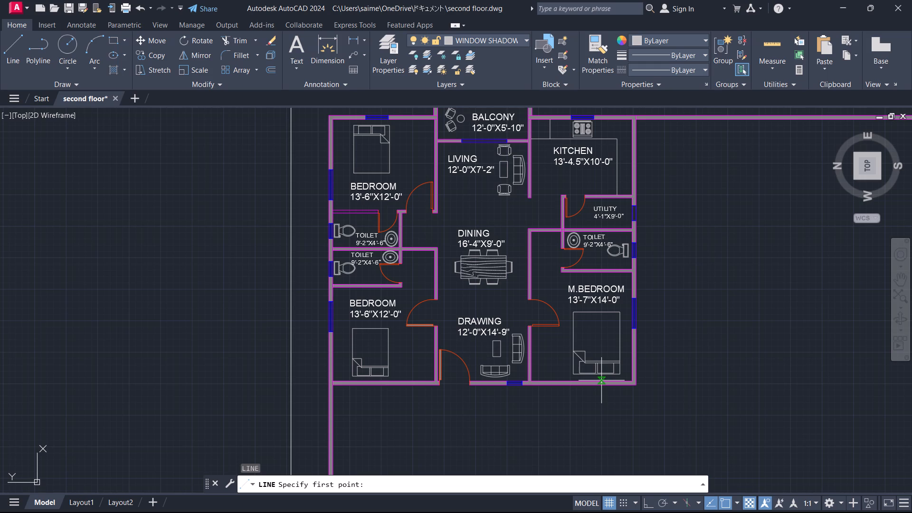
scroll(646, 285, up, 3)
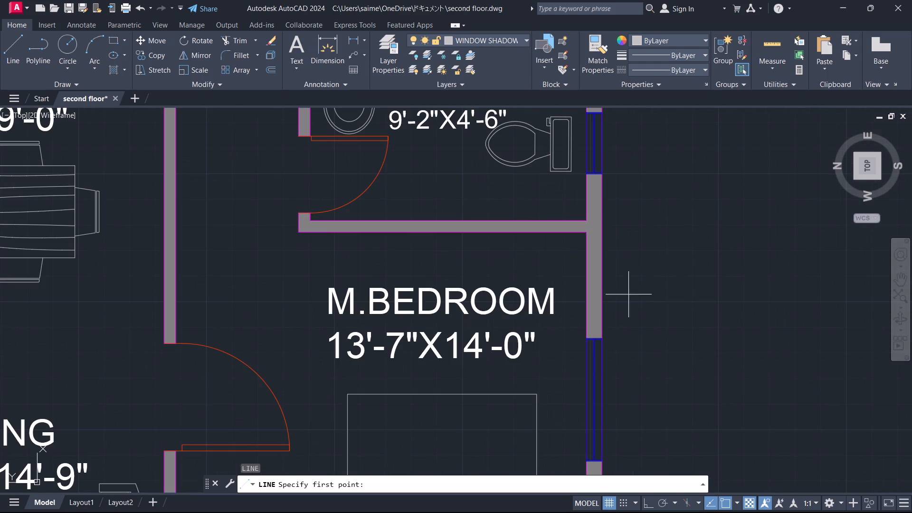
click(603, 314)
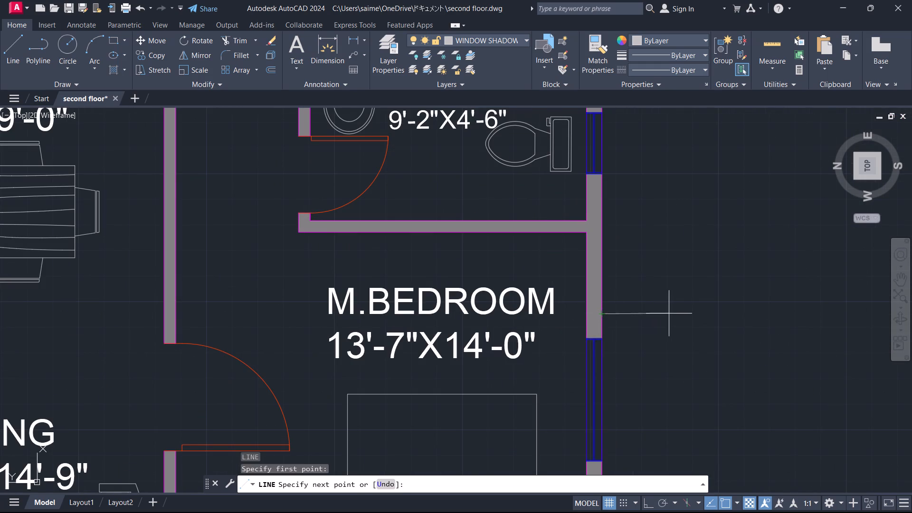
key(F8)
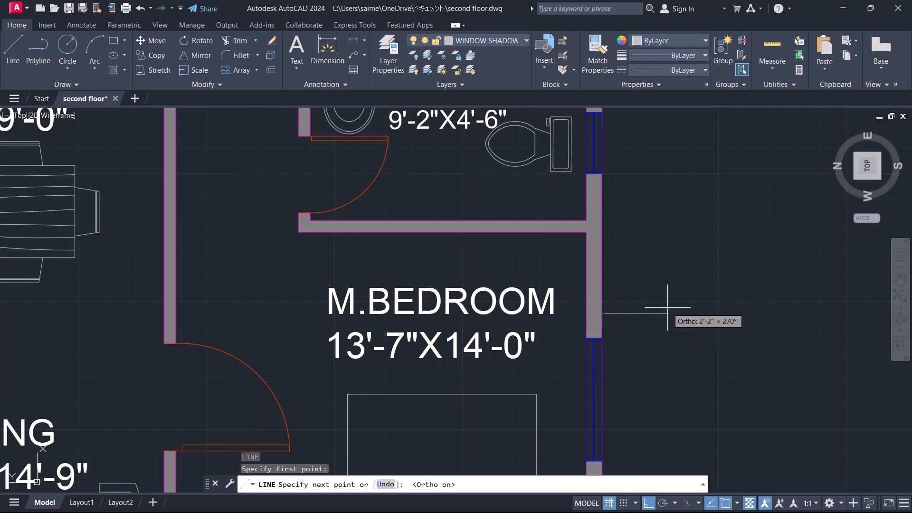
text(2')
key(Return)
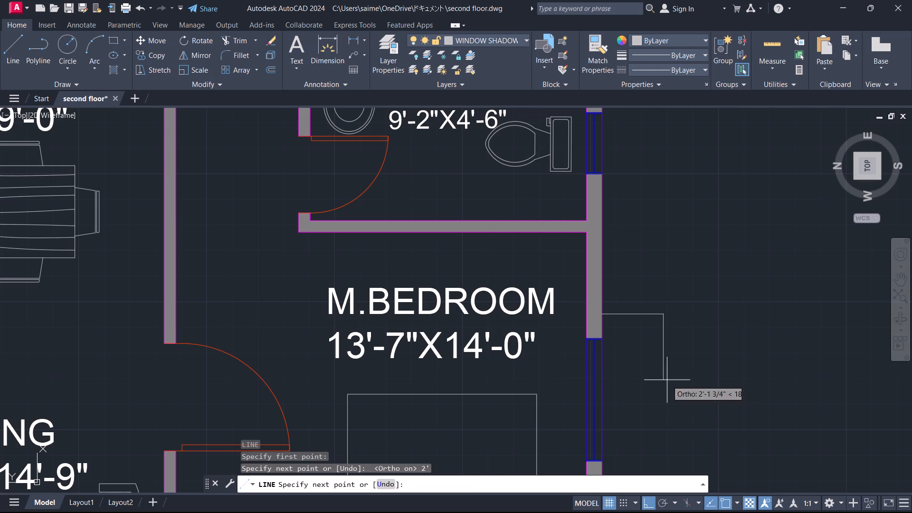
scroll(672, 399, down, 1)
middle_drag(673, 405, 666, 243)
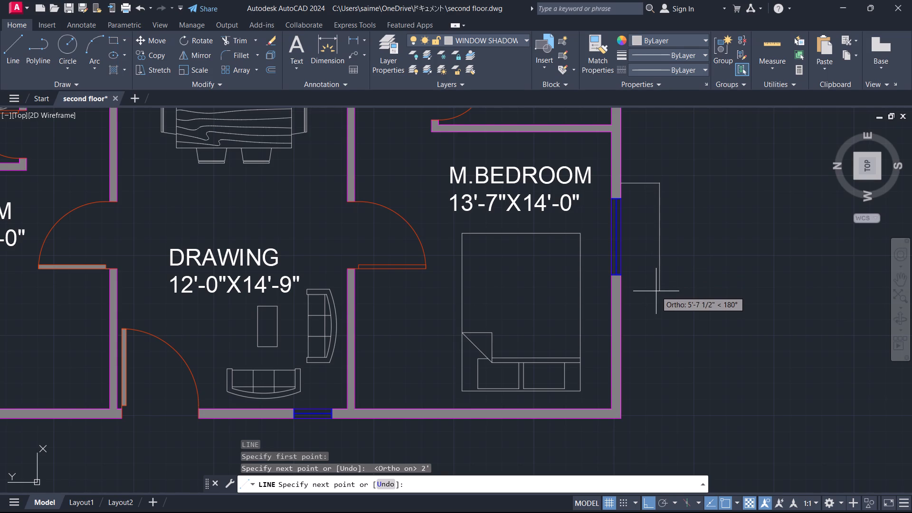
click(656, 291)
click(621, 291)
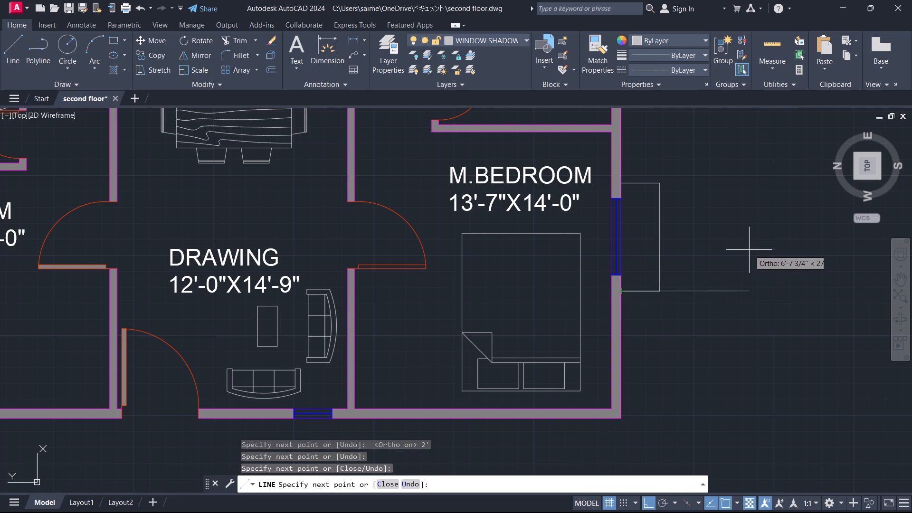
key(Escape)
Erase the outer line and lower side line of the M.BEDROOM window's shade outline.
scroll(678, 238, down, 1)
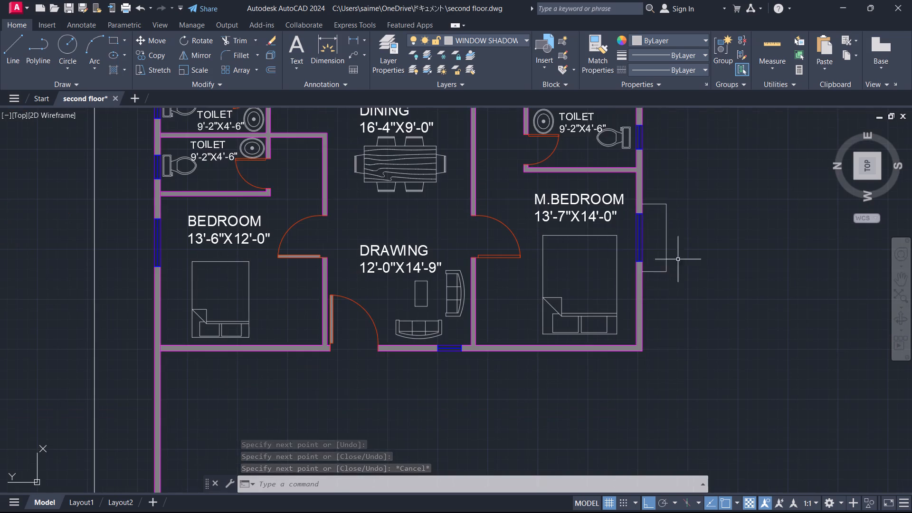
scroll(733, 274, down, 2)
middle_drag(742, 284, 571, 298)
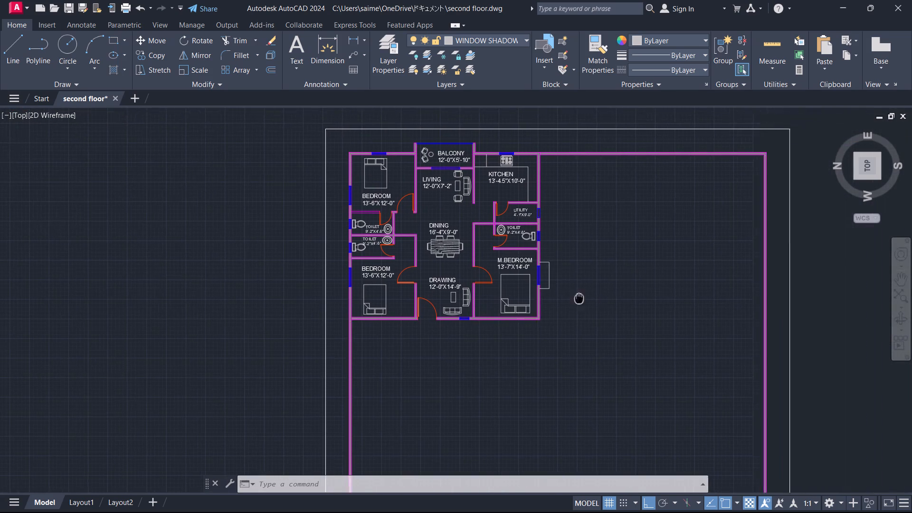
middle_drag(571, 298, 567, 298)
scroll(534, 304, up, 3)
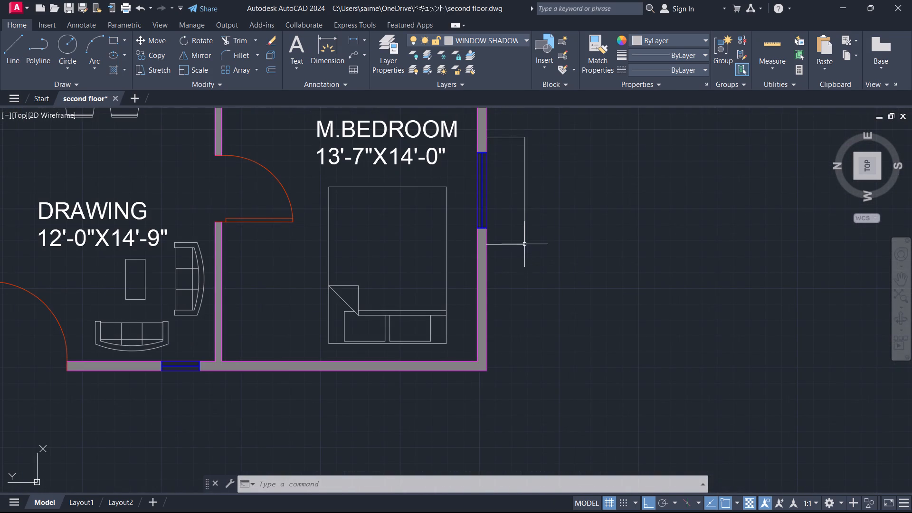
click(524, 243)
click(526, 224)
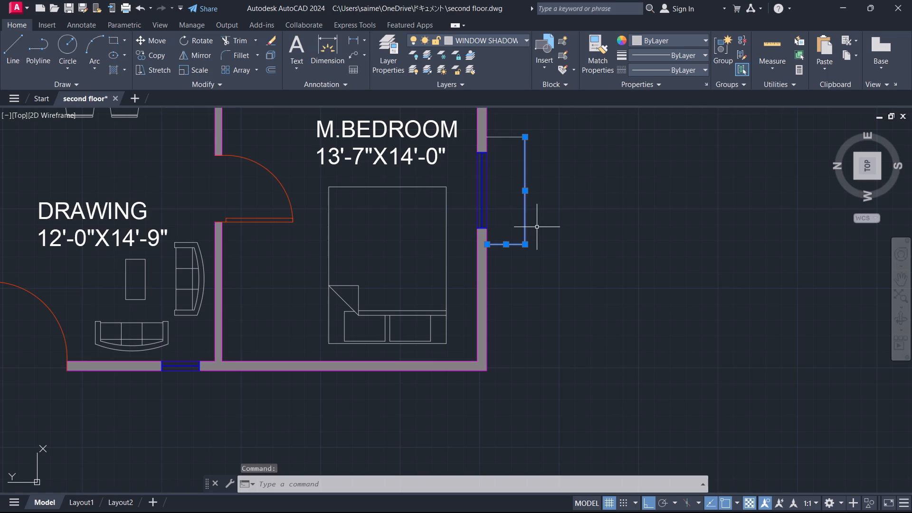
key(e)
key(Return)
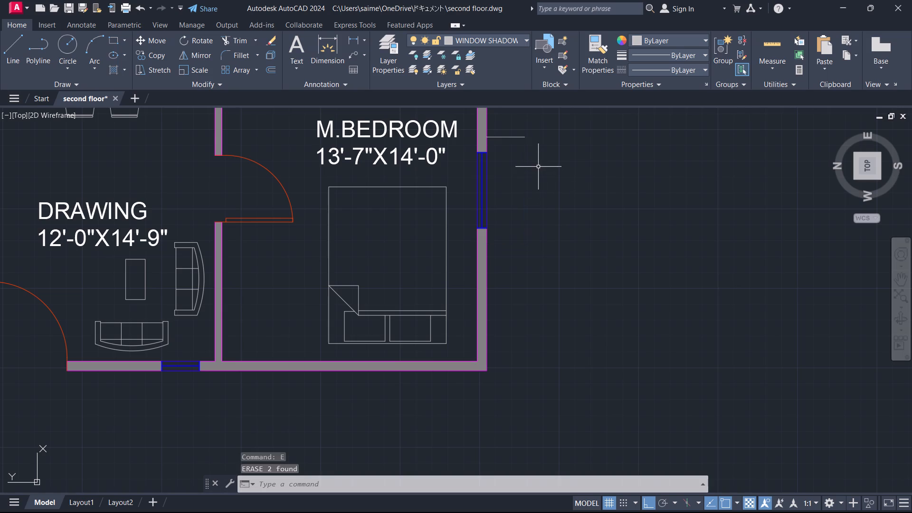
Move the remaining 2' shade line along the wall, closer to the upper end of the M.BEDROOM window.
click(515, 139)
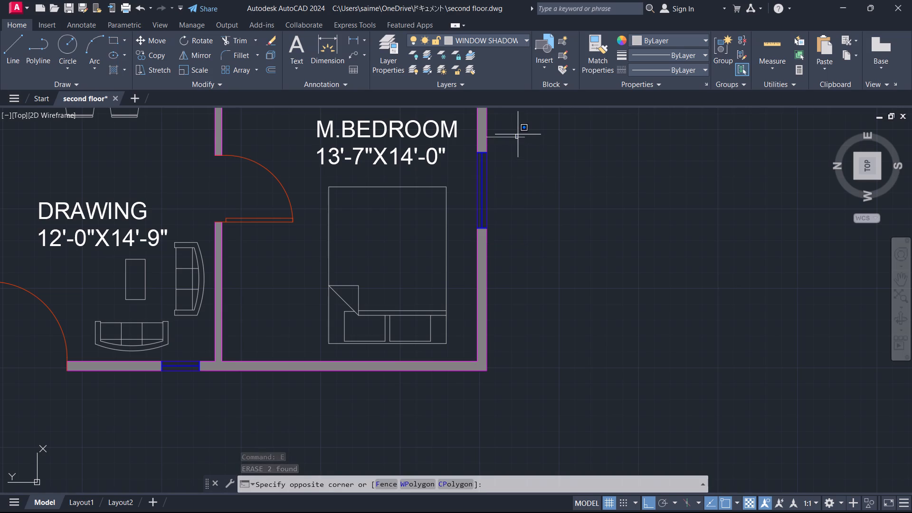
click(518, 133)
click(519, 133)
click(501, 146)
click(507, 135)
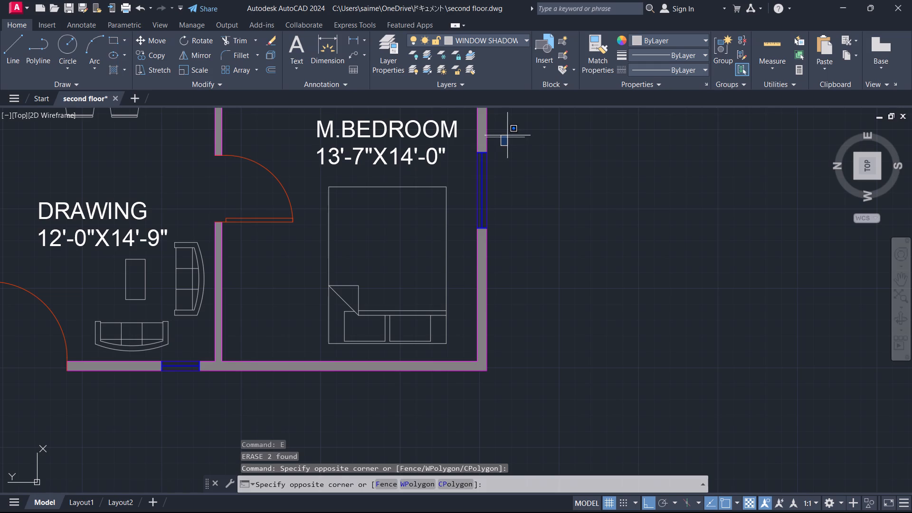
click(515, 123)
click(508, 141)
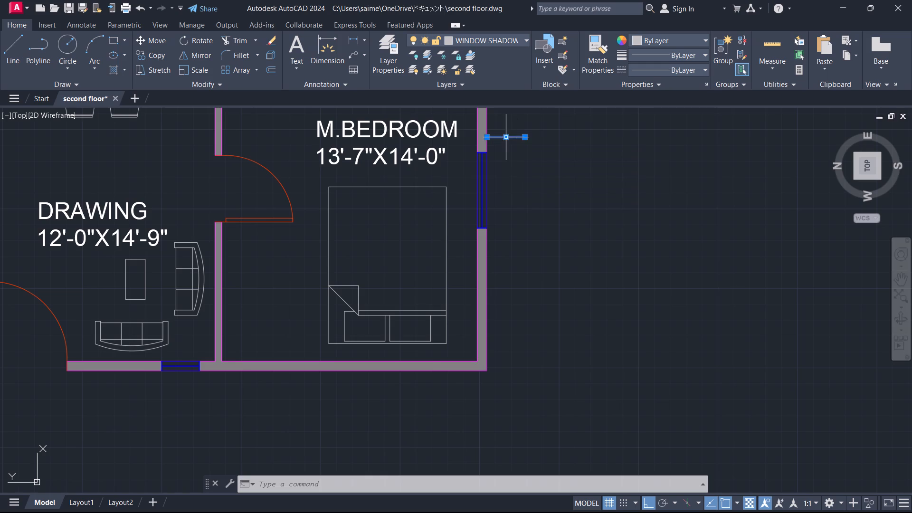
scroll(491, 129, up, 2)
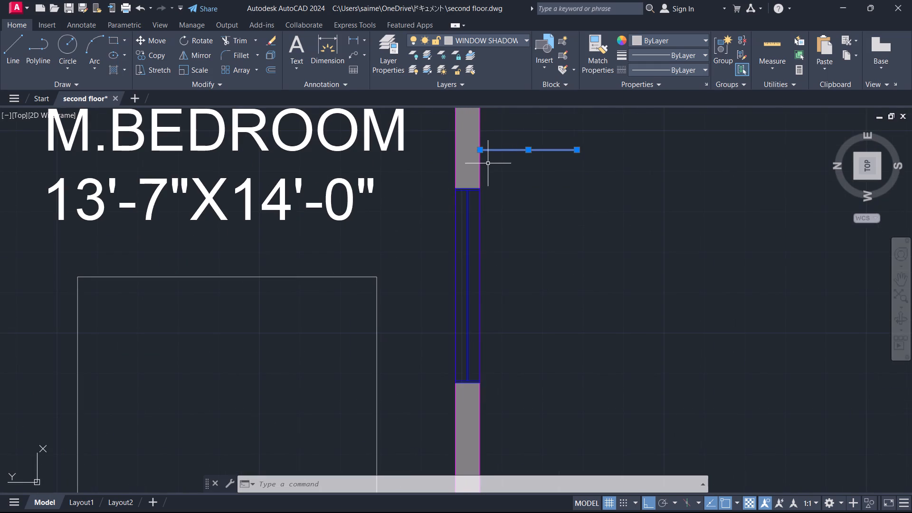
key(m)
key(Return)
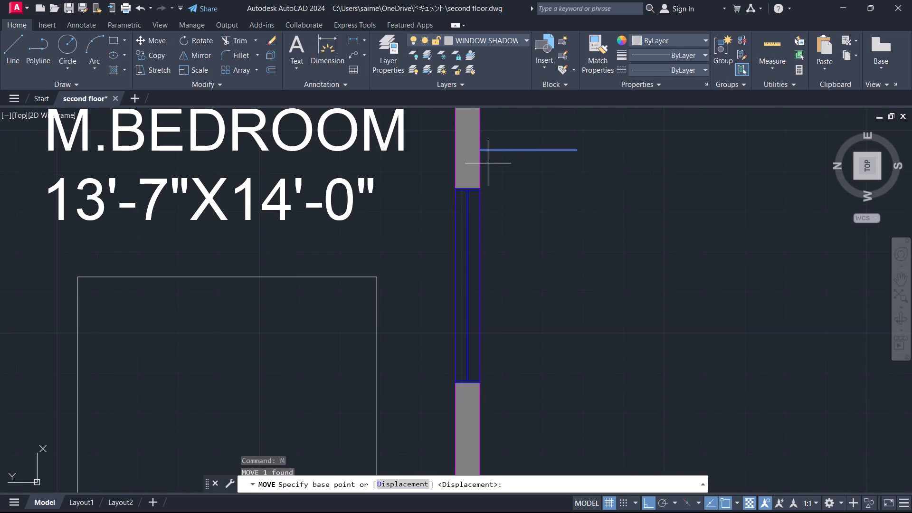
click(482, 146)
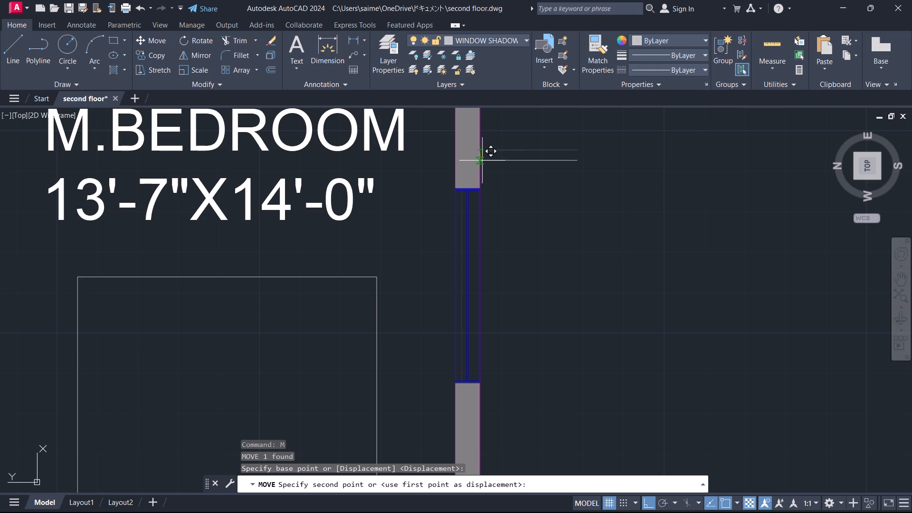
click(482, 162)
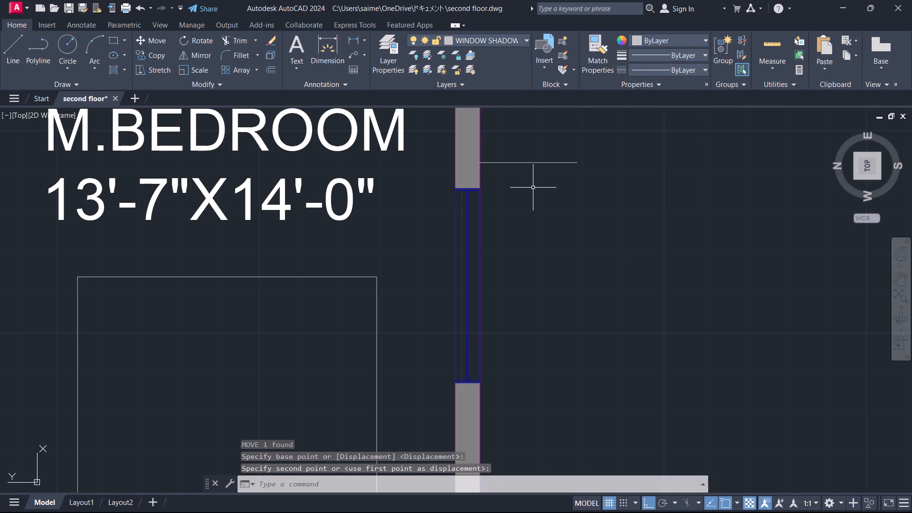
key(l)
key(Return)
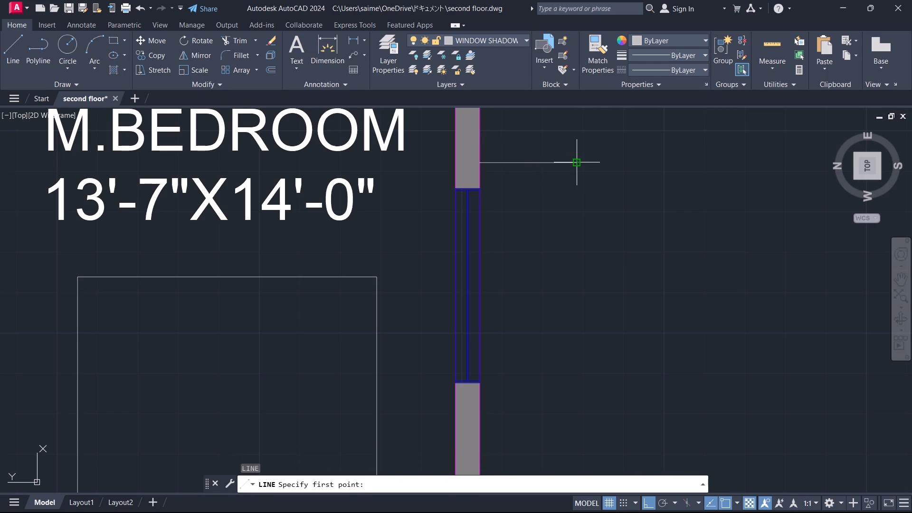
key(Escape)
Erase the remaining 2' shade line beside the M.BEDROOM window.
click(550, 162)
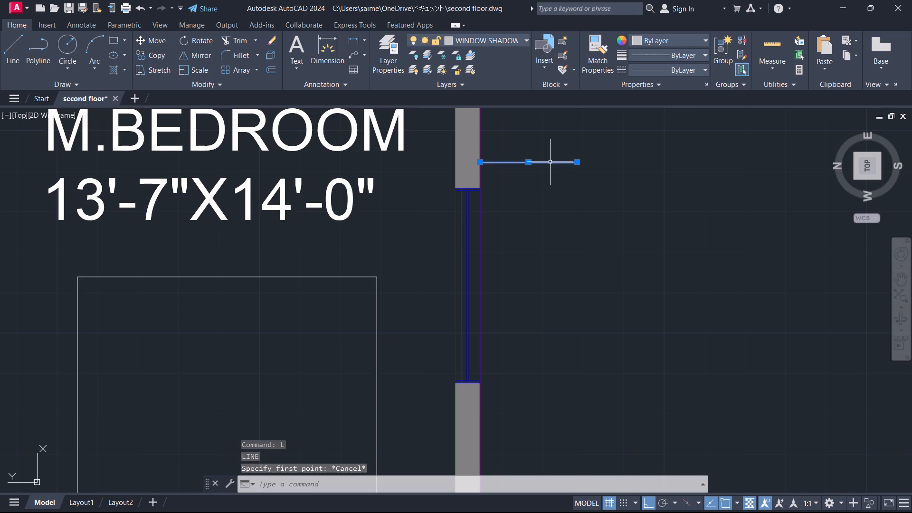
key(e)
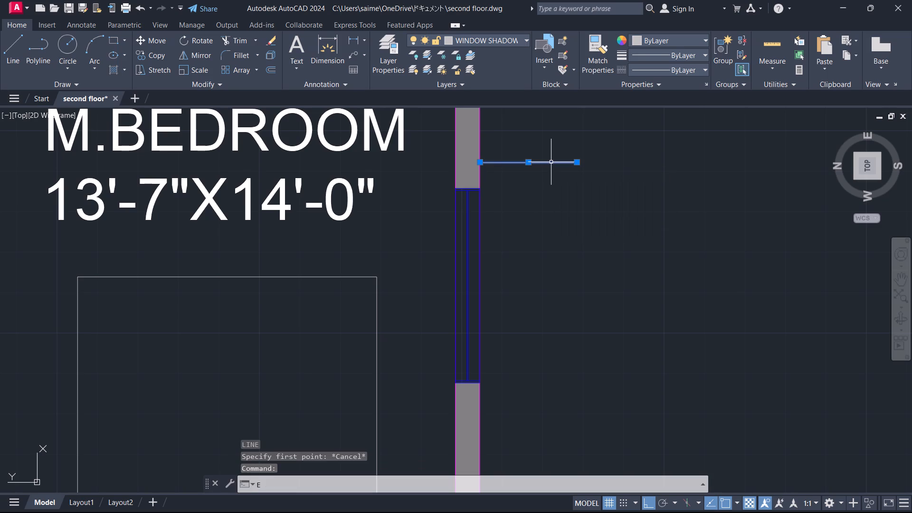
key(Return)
Draw a three-line shade outline 1' deep outside the M.BEDROOM window, extending slightly past both ends of the opening.
key(l)
key(Return)
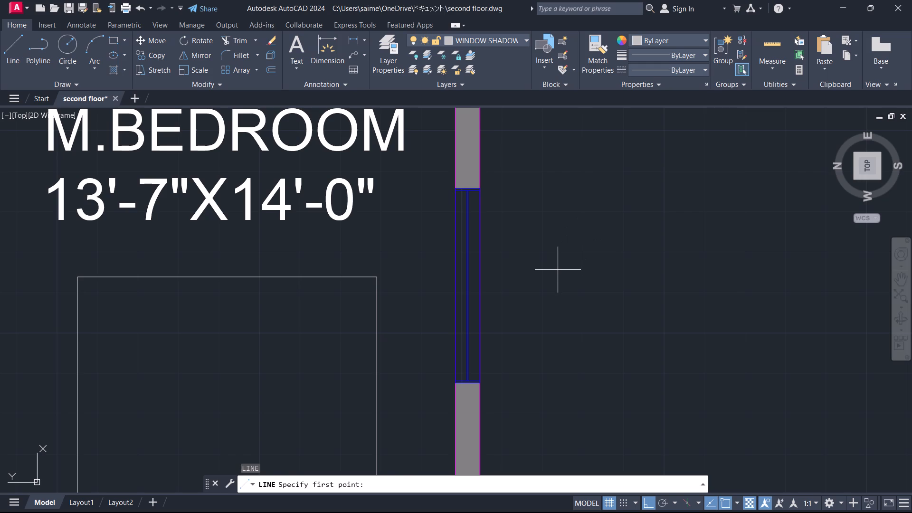
key(l)
key(Return)
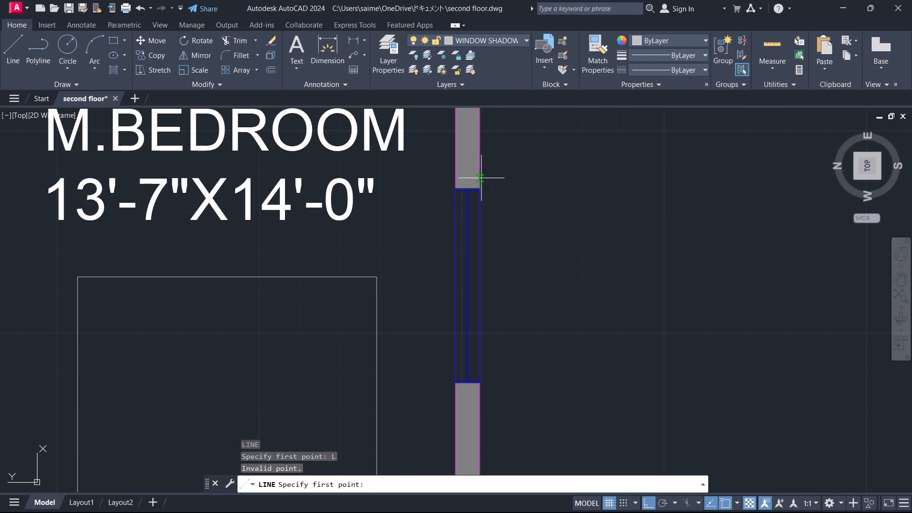
click(480, 177)
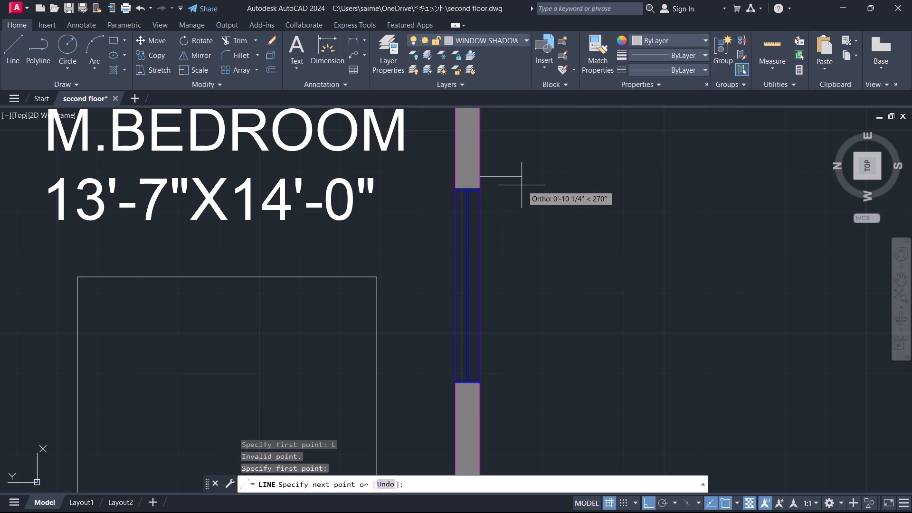
text(1')
key(Return)
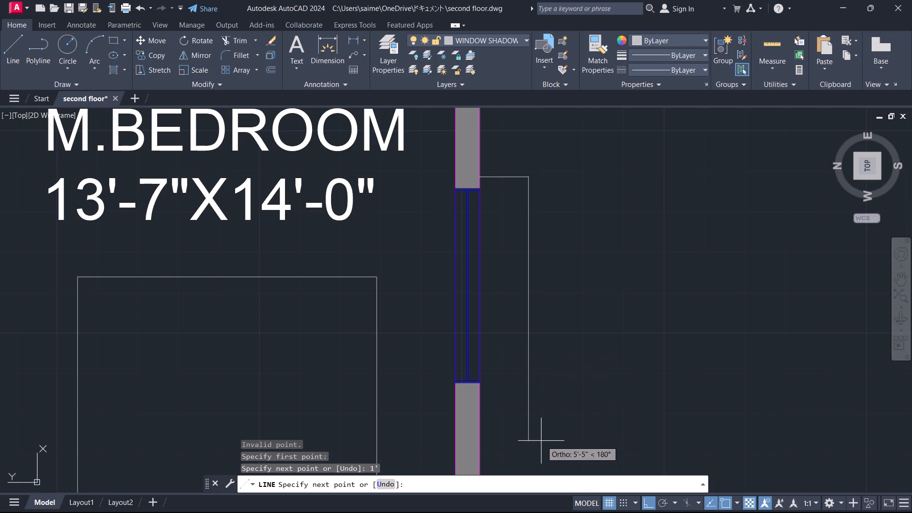
click(524, 397)
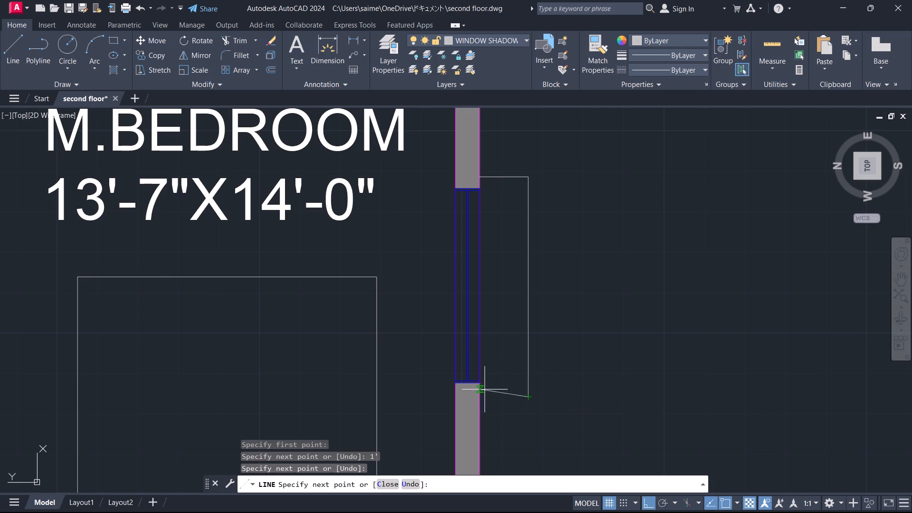
click(481, 395)
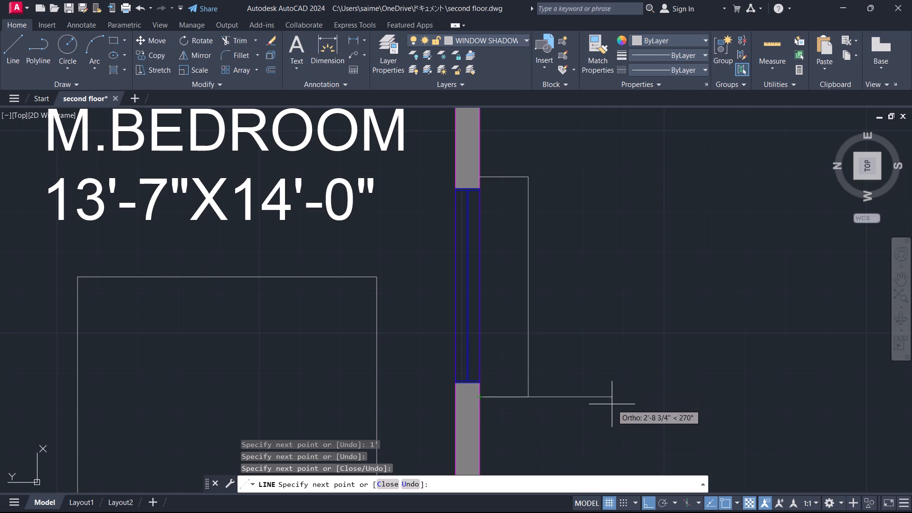
key(Escape)
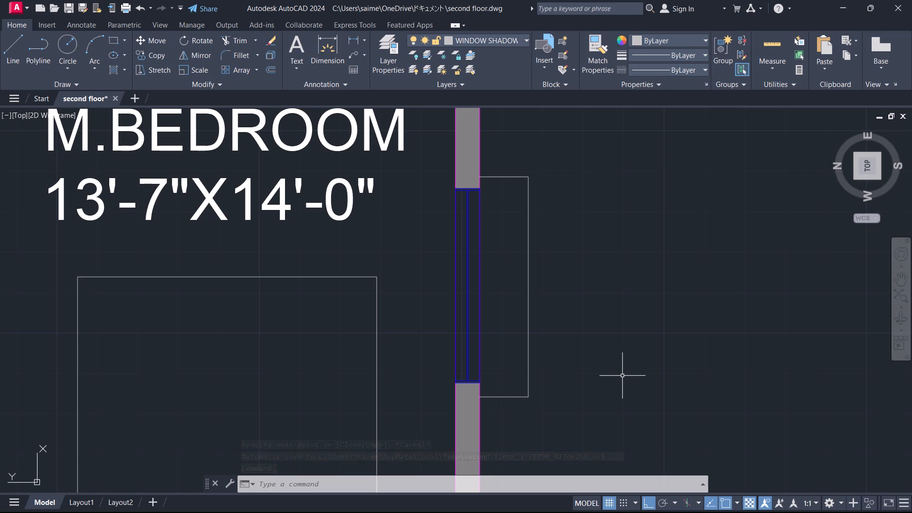
Draw a three-line shade outline 1' deep and about 3'-7 1/2" wide outside the KITCHEN window, extending slightly past both ends of the opening.
scroll(631, 314, down, 2)
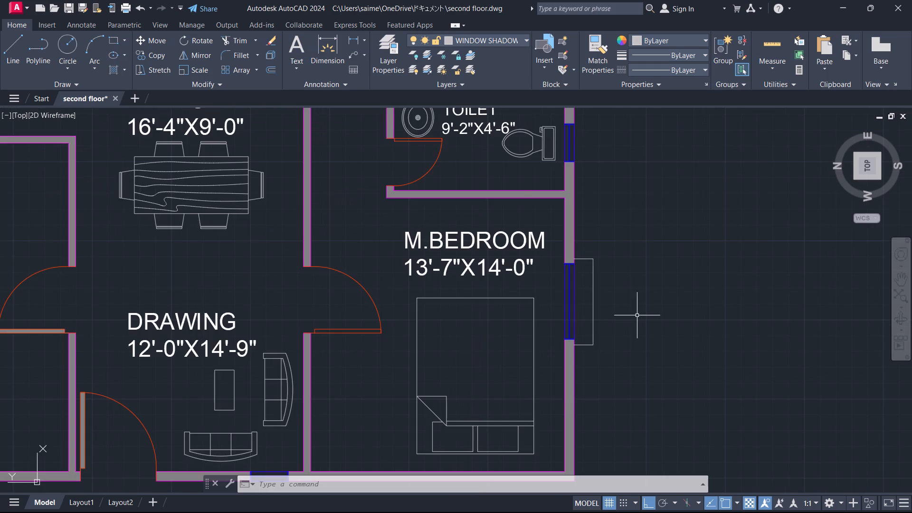
scroll(635, 317, down, 2)
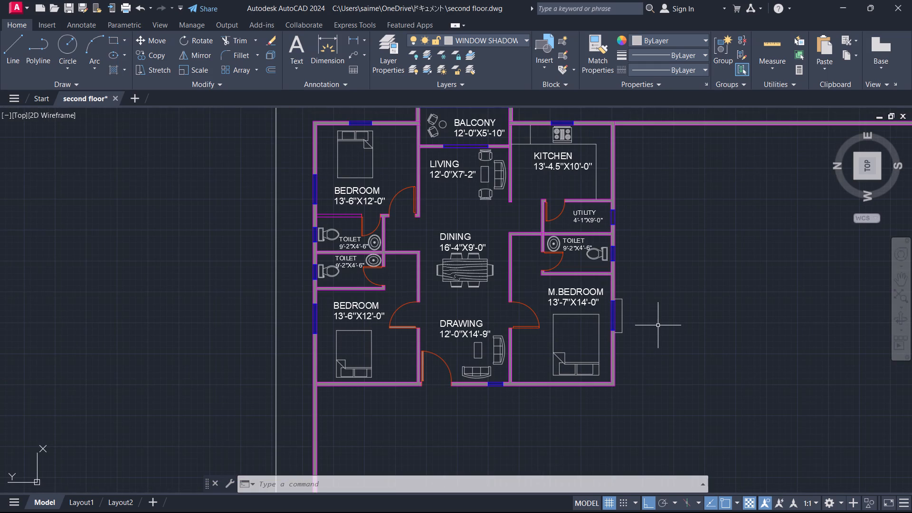
middle_drag(658, 325, 639, 366)
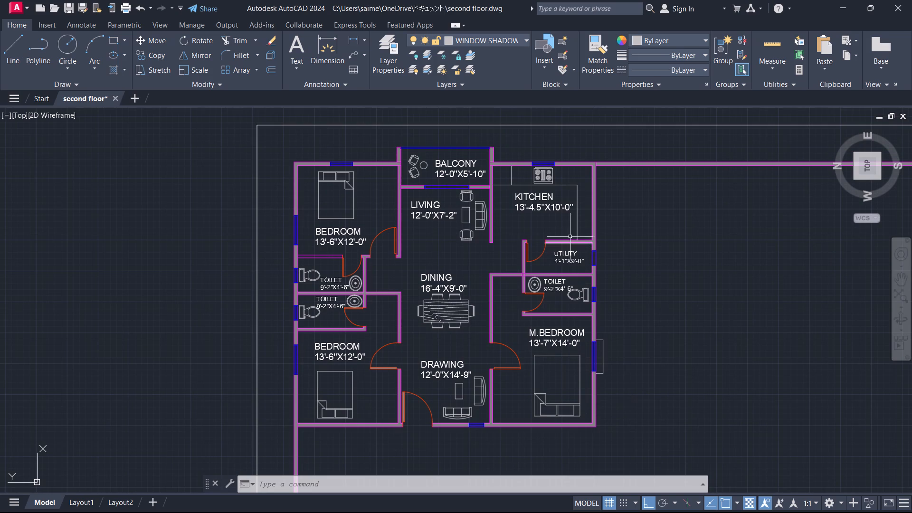
scroll(548, 146, up, 5)
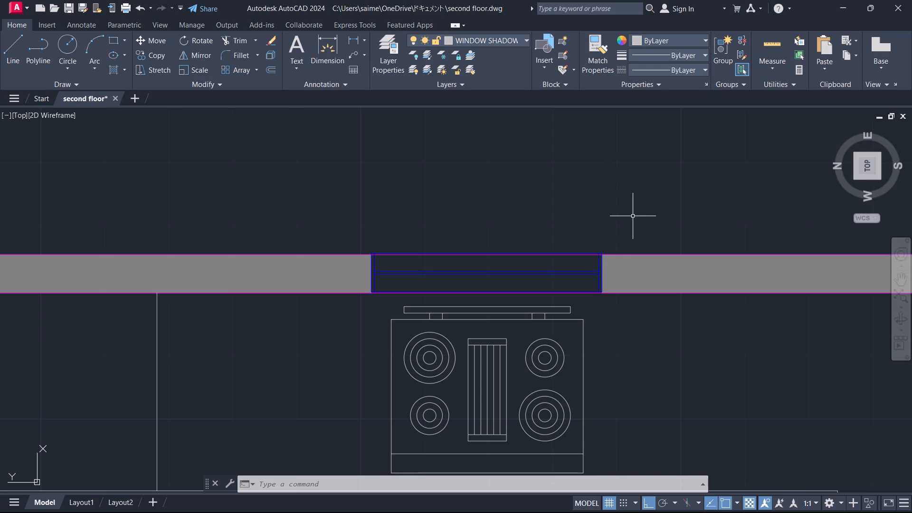
key(l)
key(Return)
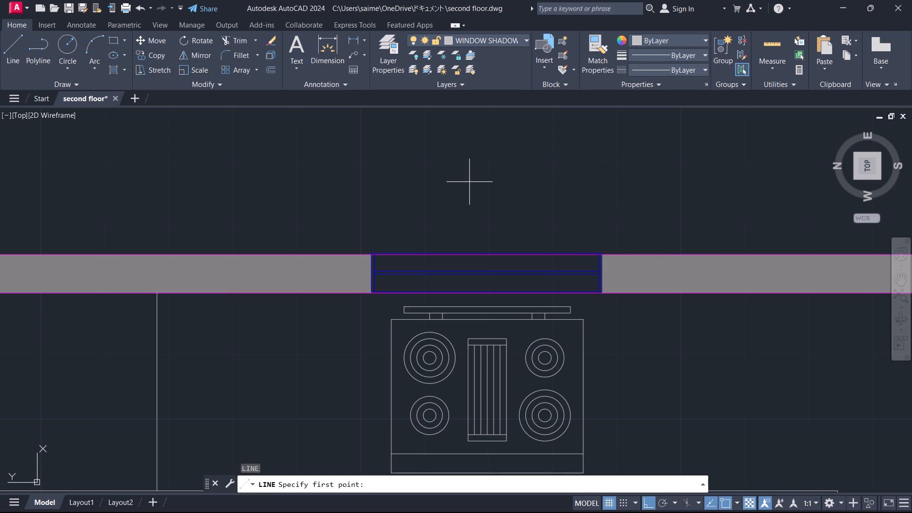
click(628, 255)
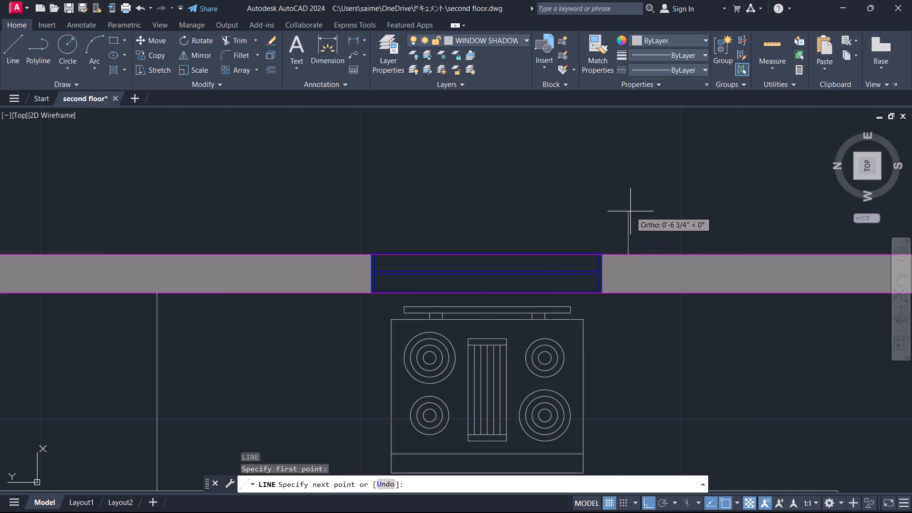
text(1';)
key(Return)
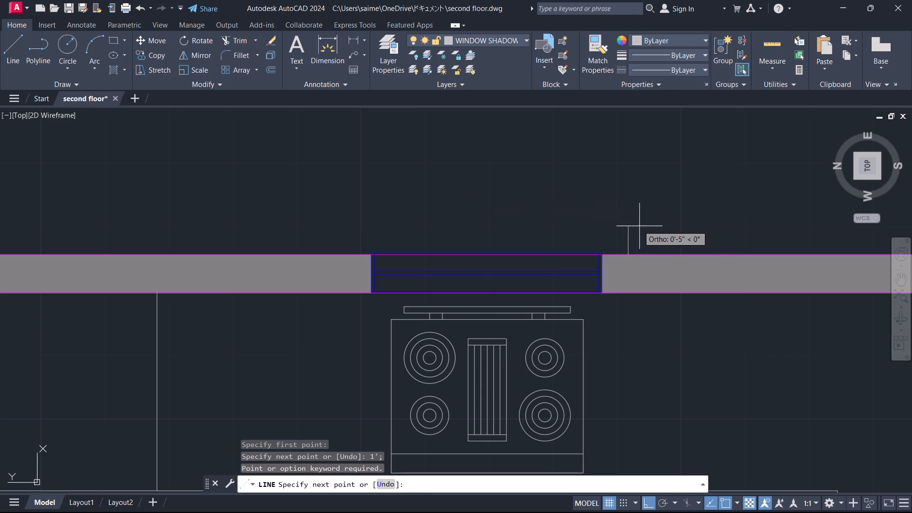
text(1')
key(Return)
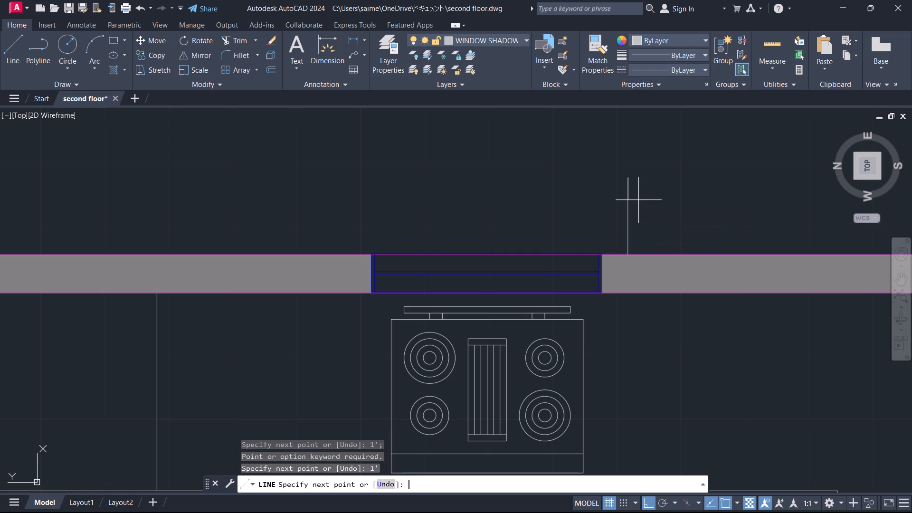
click(349, 178)
click(347, 253)
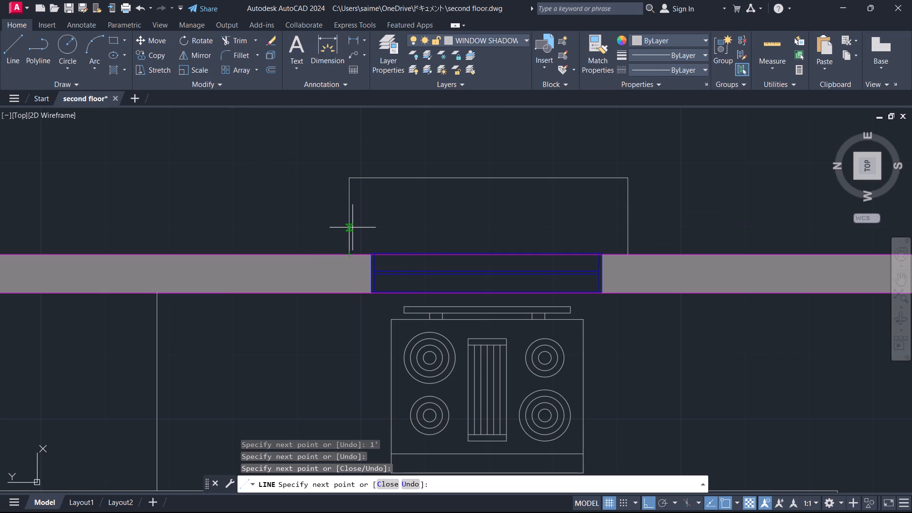
key(Escape)
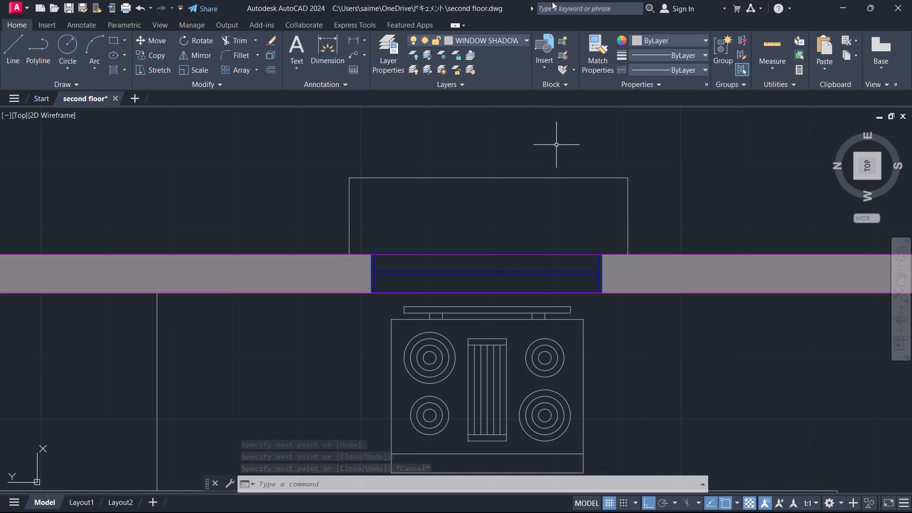
Copy the KITCHEN window's shade outline along the outer wall to the window behind the bed in the BEDROOM beside the balcony.
scroll(695, 170, down, 3)
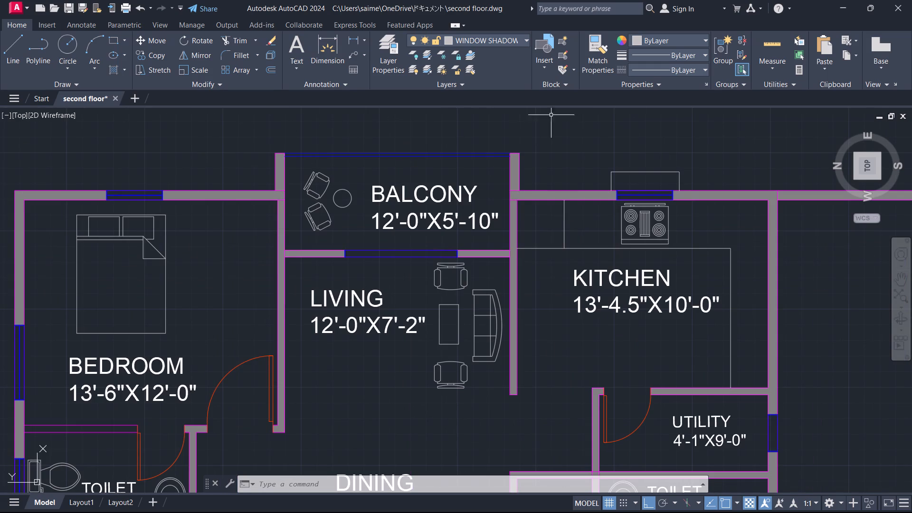
click(699, 165)
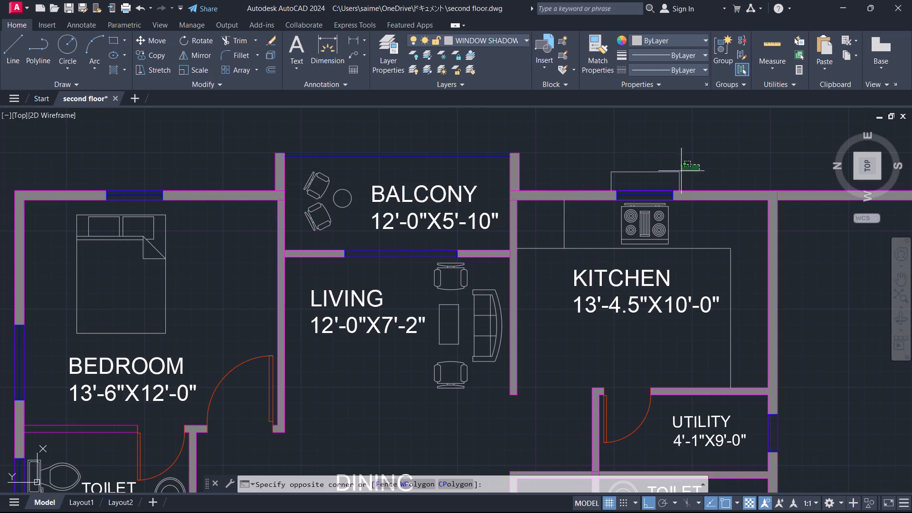
click(584, 178)
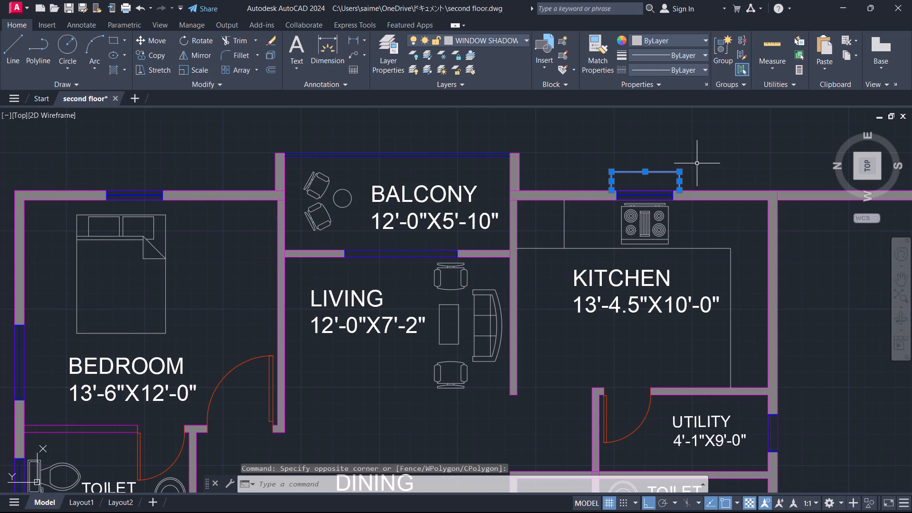
text(CO)
key(Return)
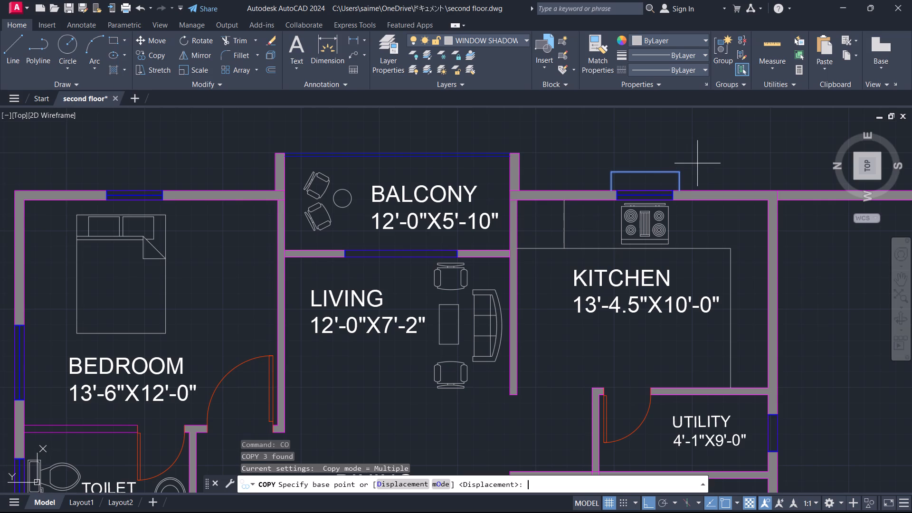
click(682, 190)
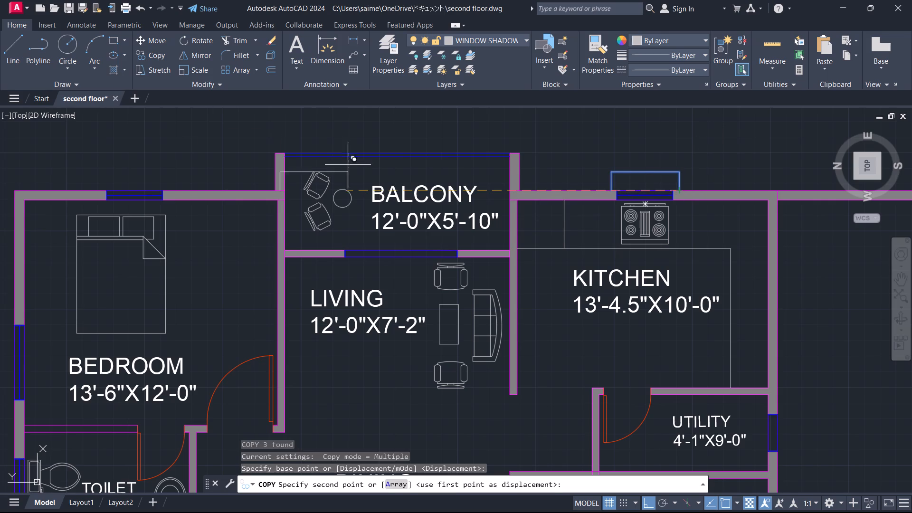
scroll(167, 187, up, 1)
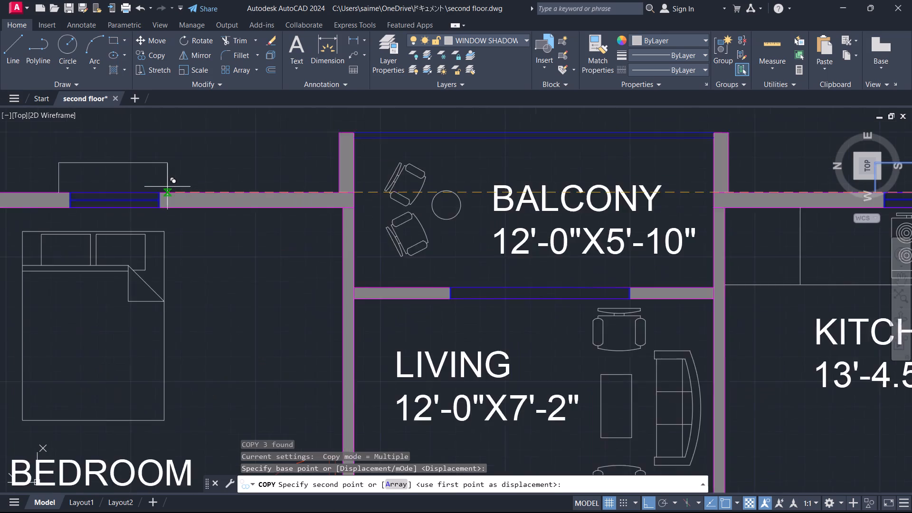
scroll(167, 187, up, 2)
middle_drag(167, 187, 455, 169)
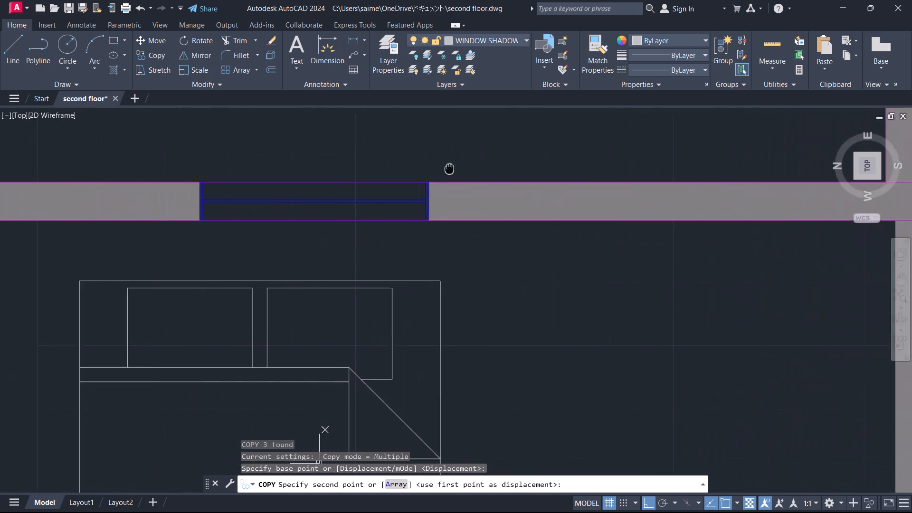
middle_drag(455, 169, 551, 294)
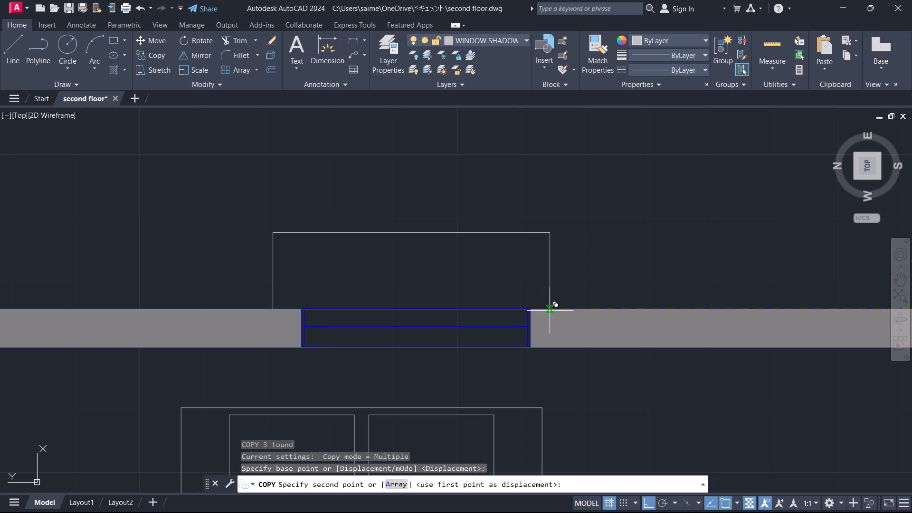
click(551, 311)
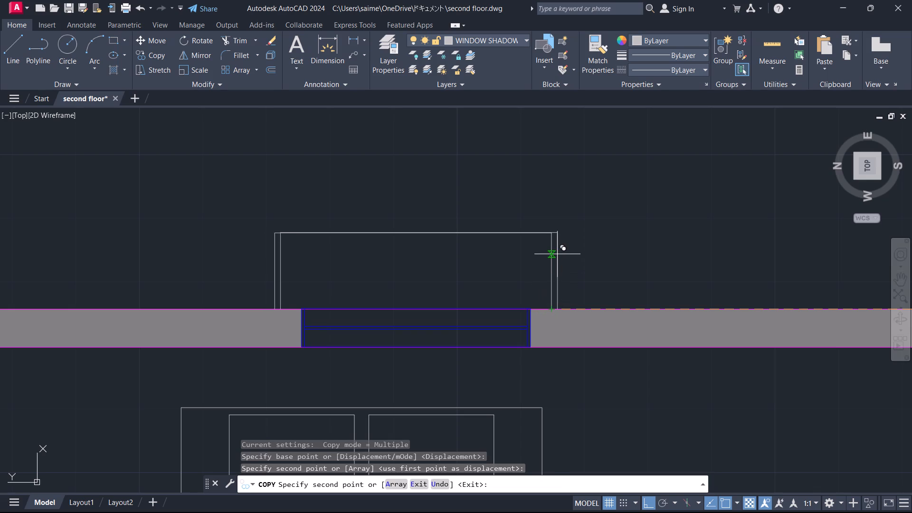
scroll(557, 255, down, 5)
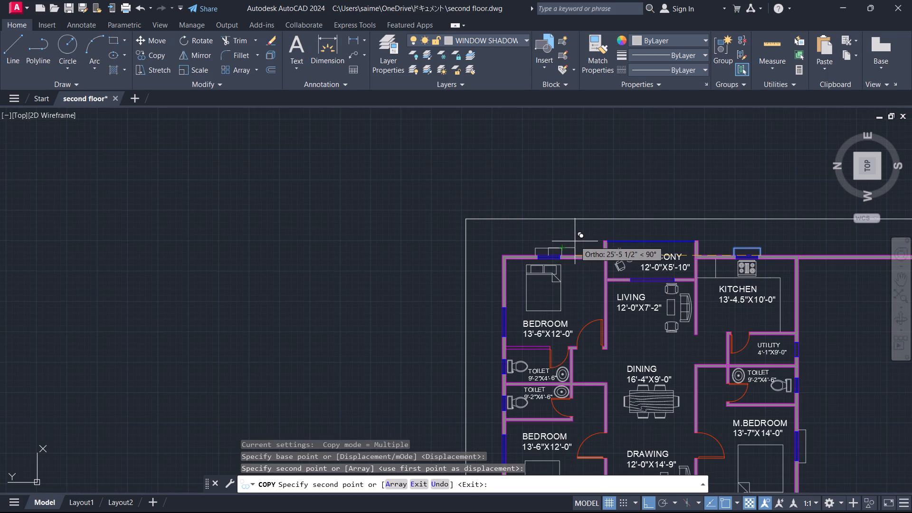
key(Escape)
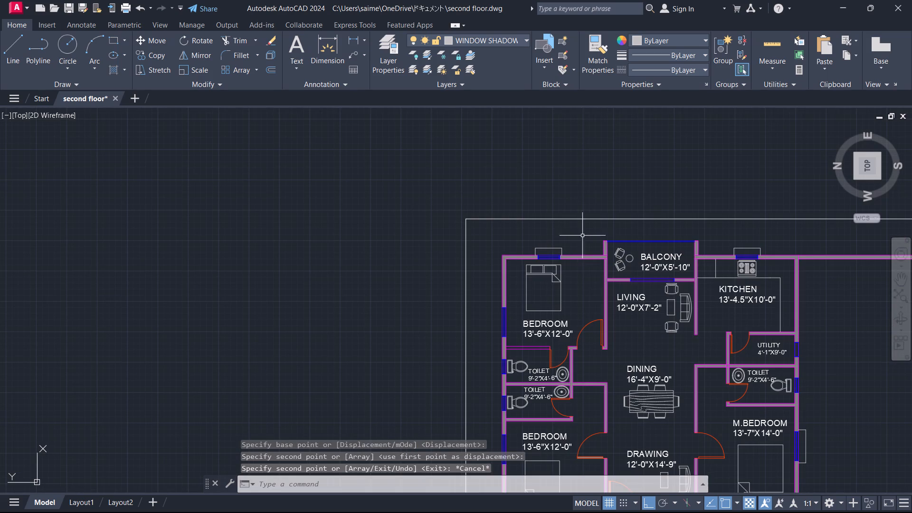
Draw a three-line shade outline 1' deep and about 4'-10" long outside the same BEDROOM's side-wall window, slightly overlapping both ends.
middle_drag(573, 306, 572, 247)
middle_drag(576, 215, 578, 206)
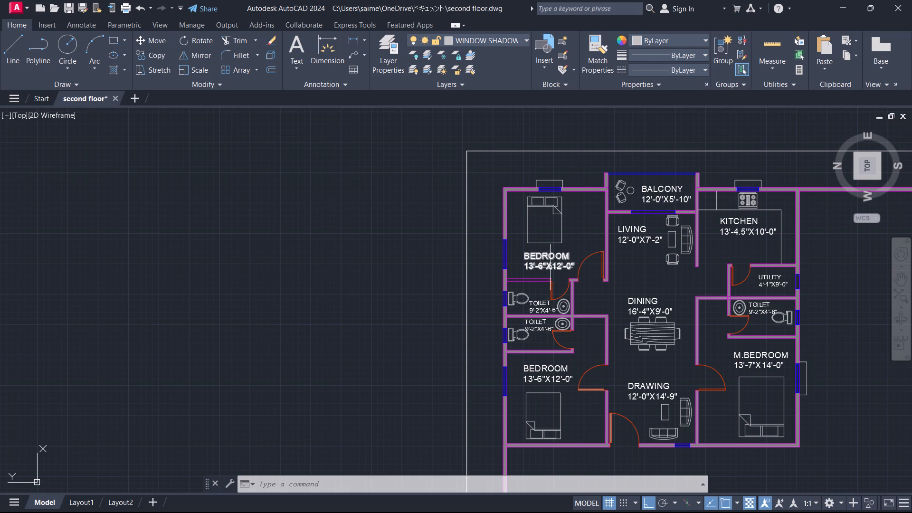
middle_drag(526, 341, 524, 310)
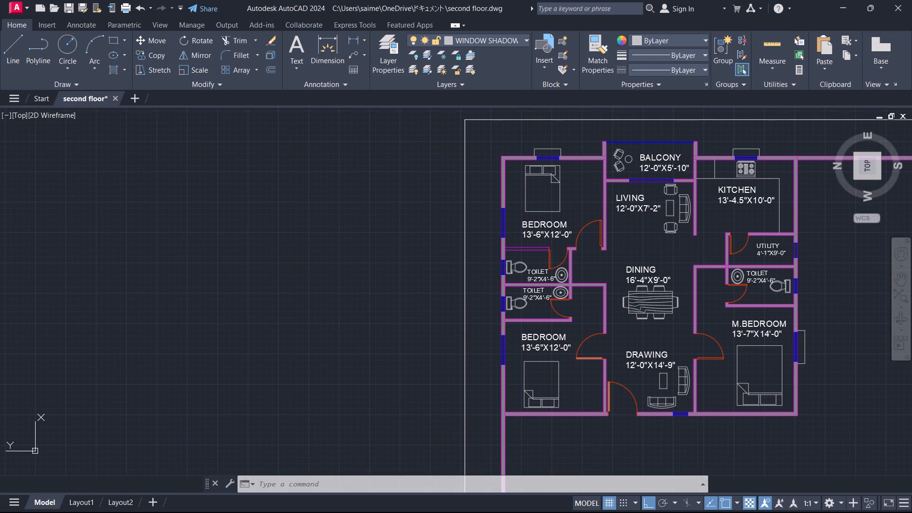
key(l)
key(Return)
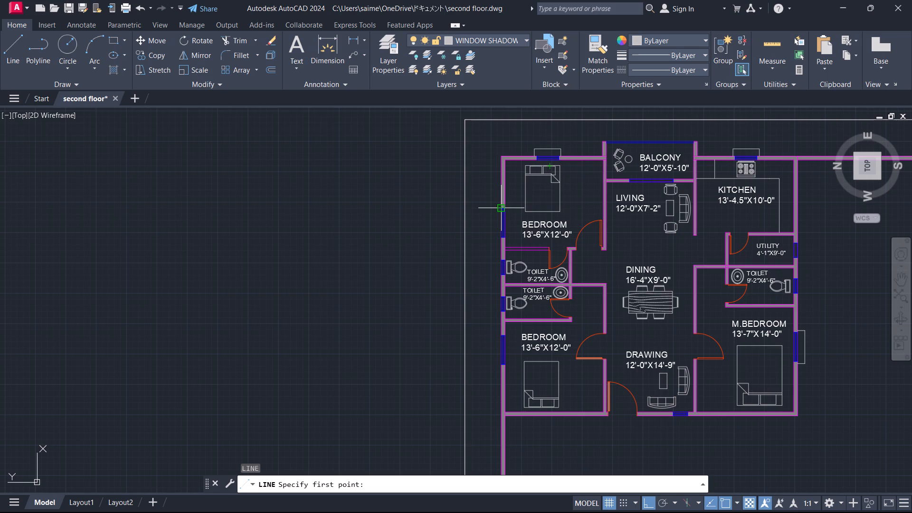
scroll(501, 212, up, 2)
click(500, 191)
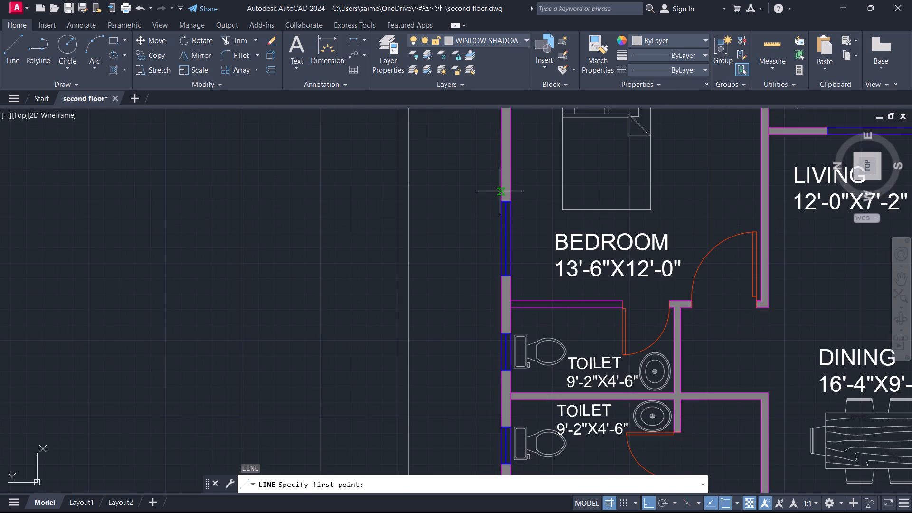
text(1')
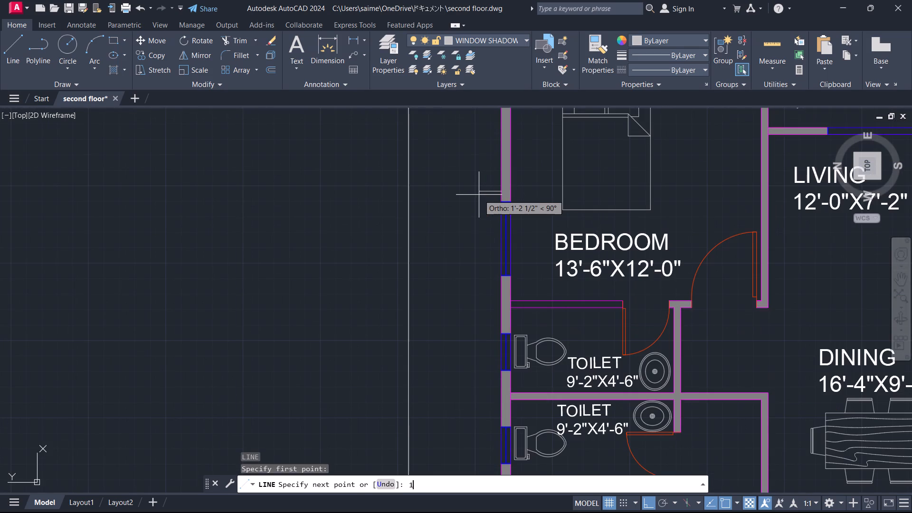
key(Return)
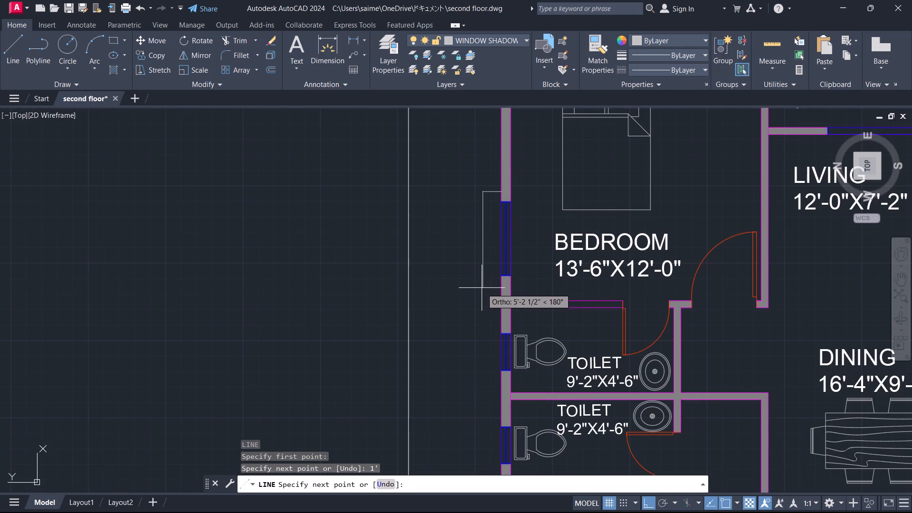
click(482, 288)
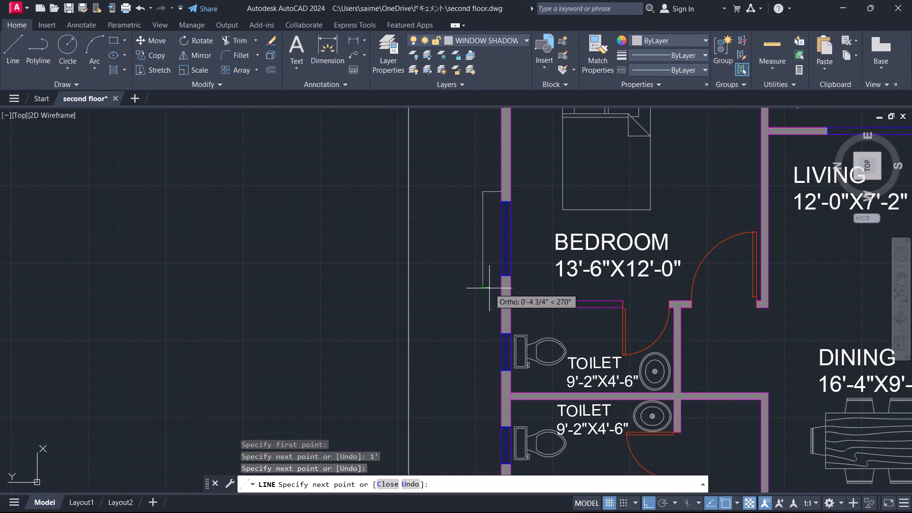
key(ctrl+z)
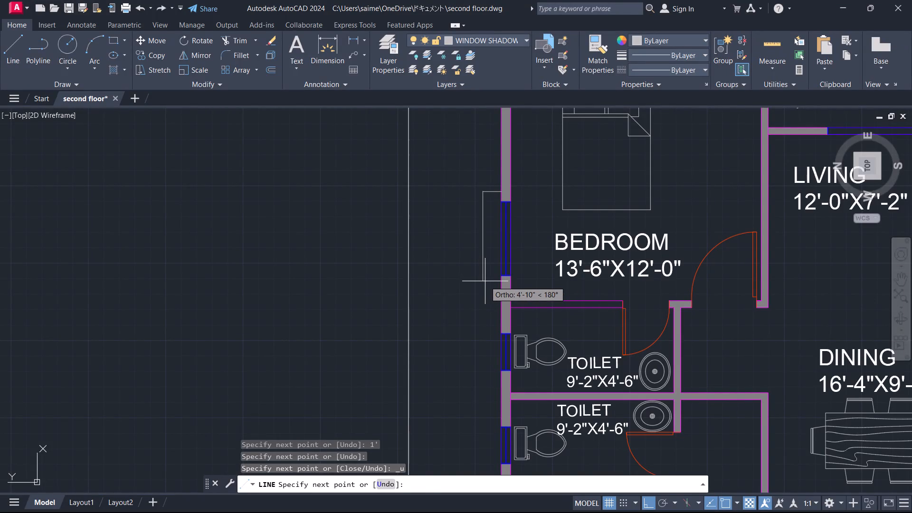
click(485, 281)
click(499, 282)
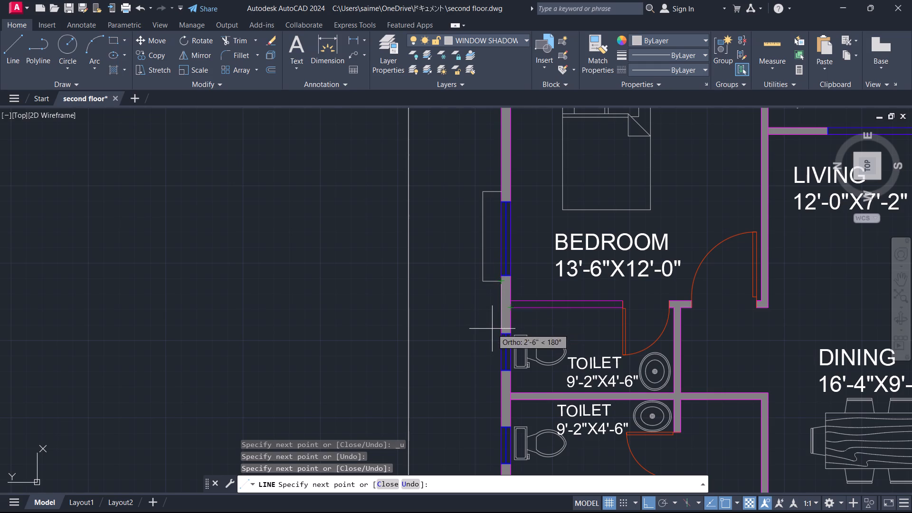
key(space)
Draw a three-line shade outline about 1' deep outside the window of the BEDROOM beside the DRAWING room, extending slightly past both ends.
key(space)
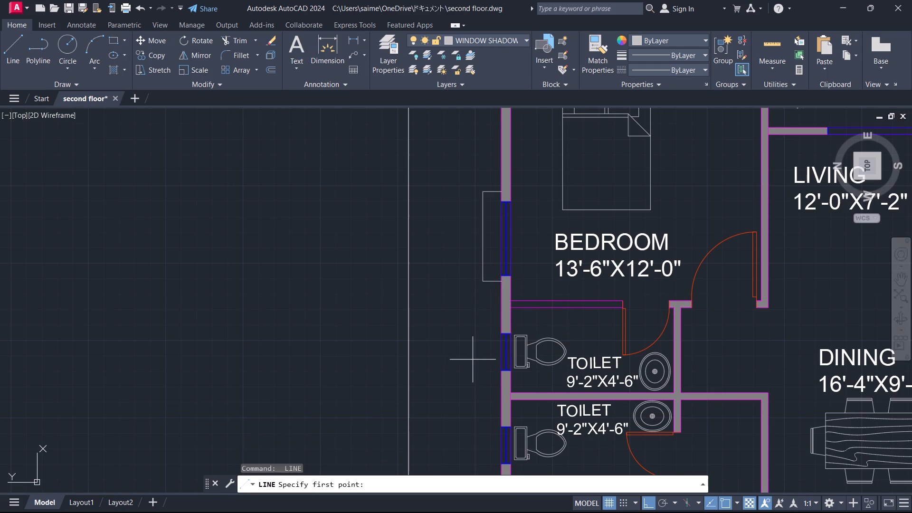
scroll(473, 360, down, 1)
middle_drag(472, 360, 474, 146)
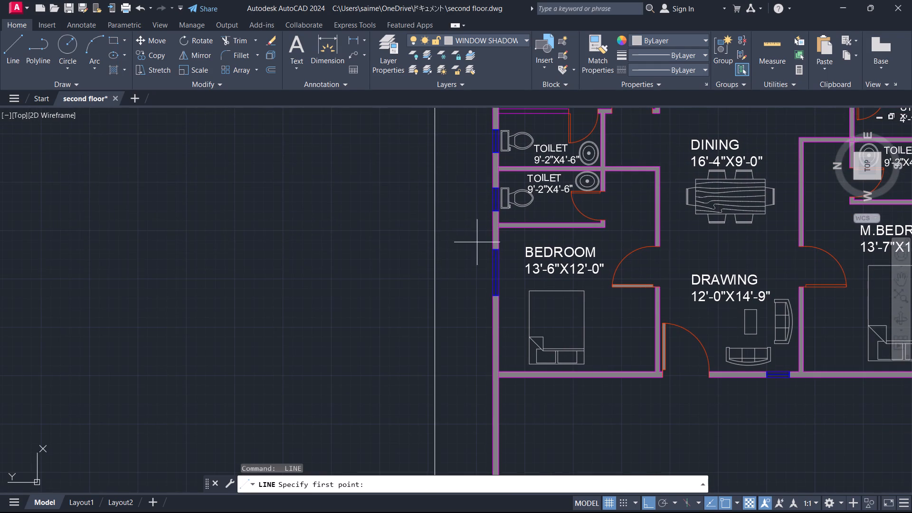
scroll(478, 251, up, 1)
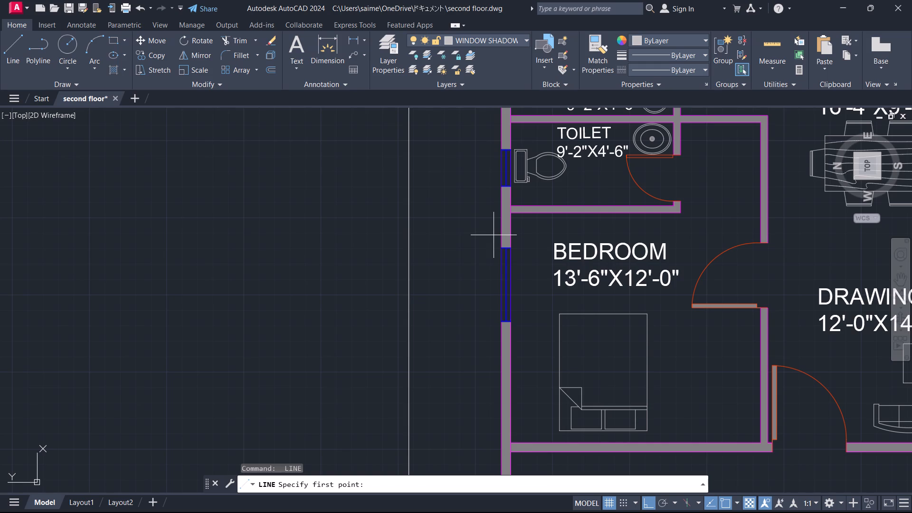
key(l)
key(Return)
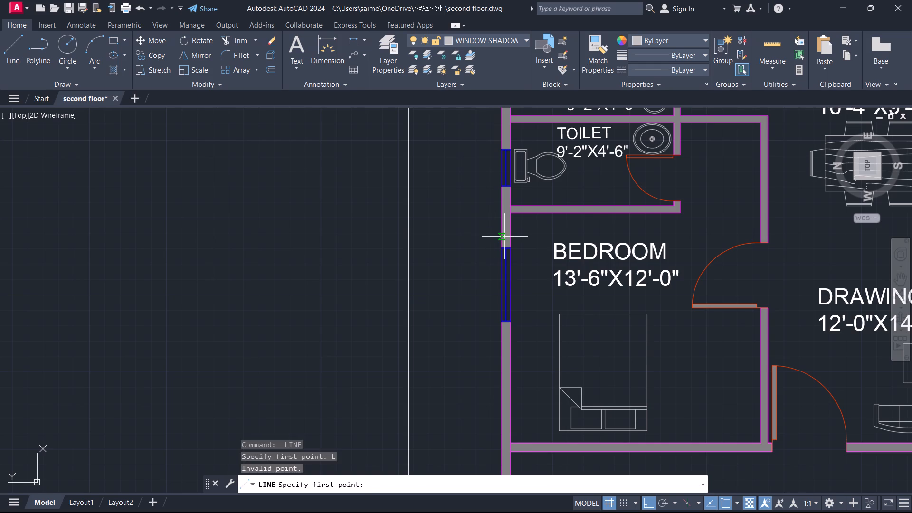
click(498, 237)
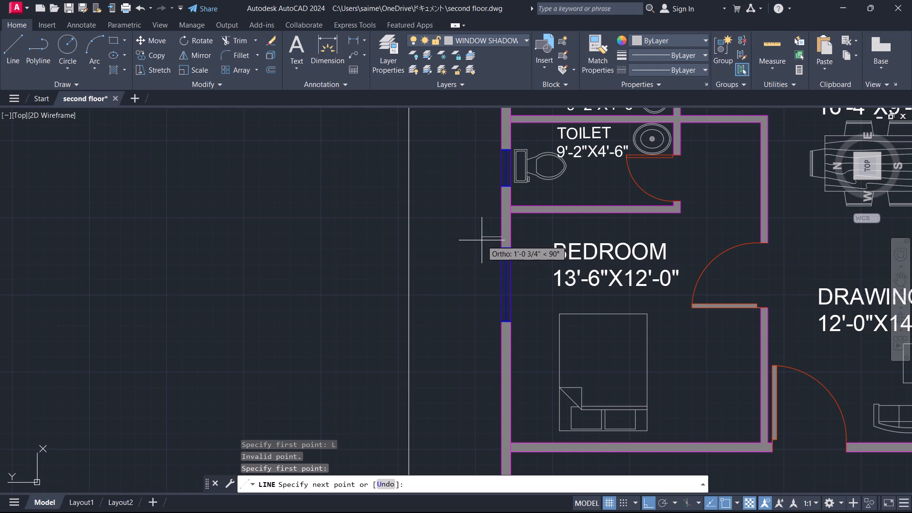
click(483, 239)
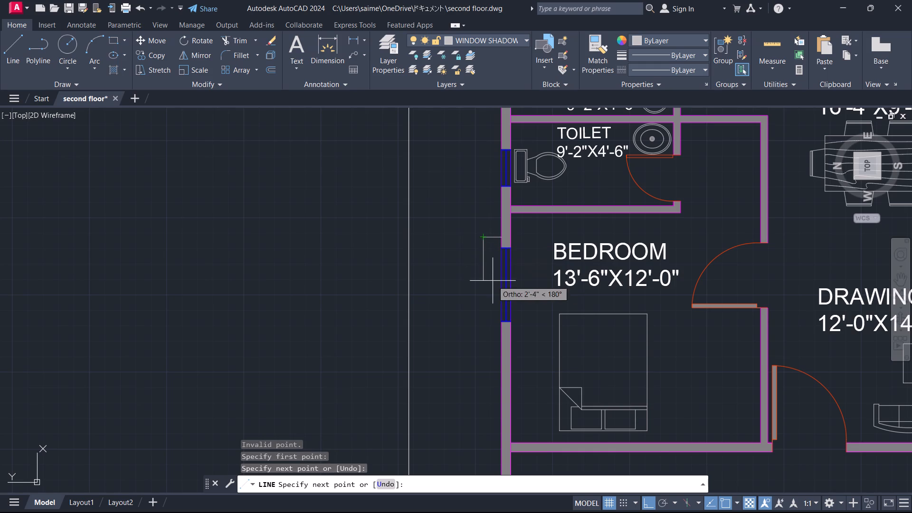
click(490, 330)
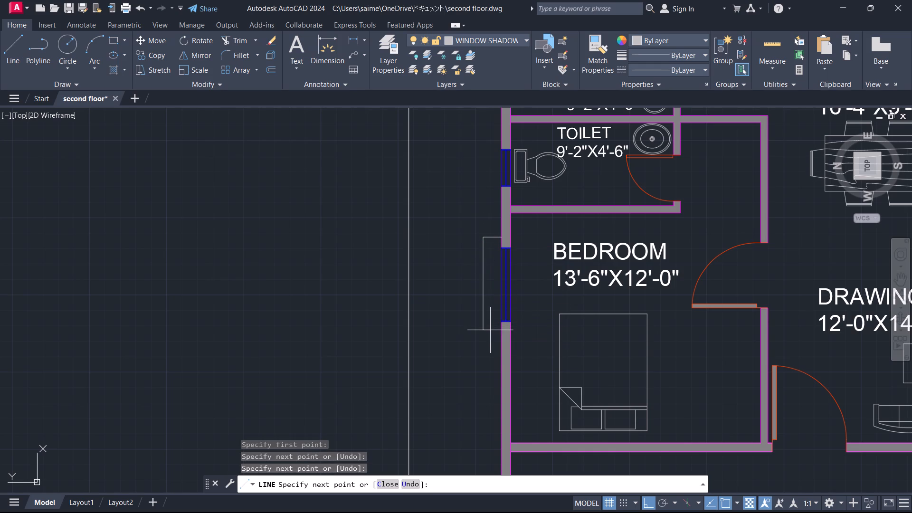
click(505, 332)
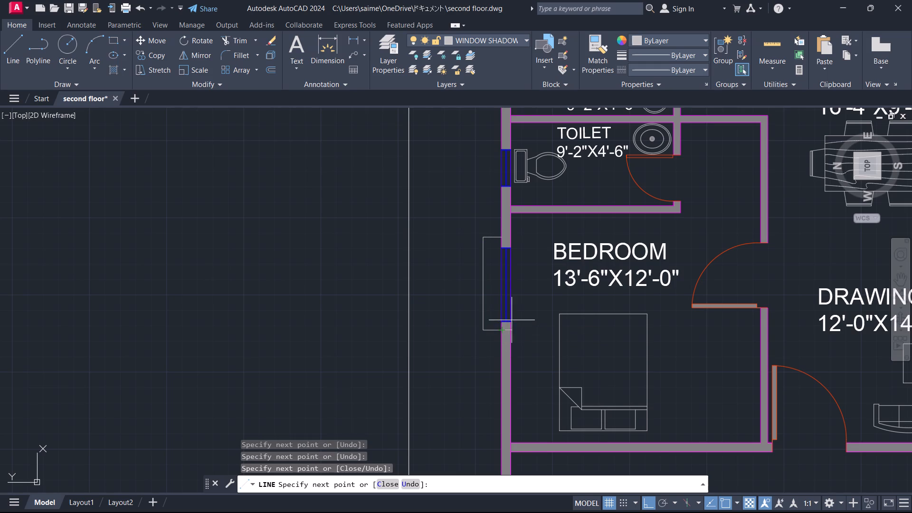
key(Escape)
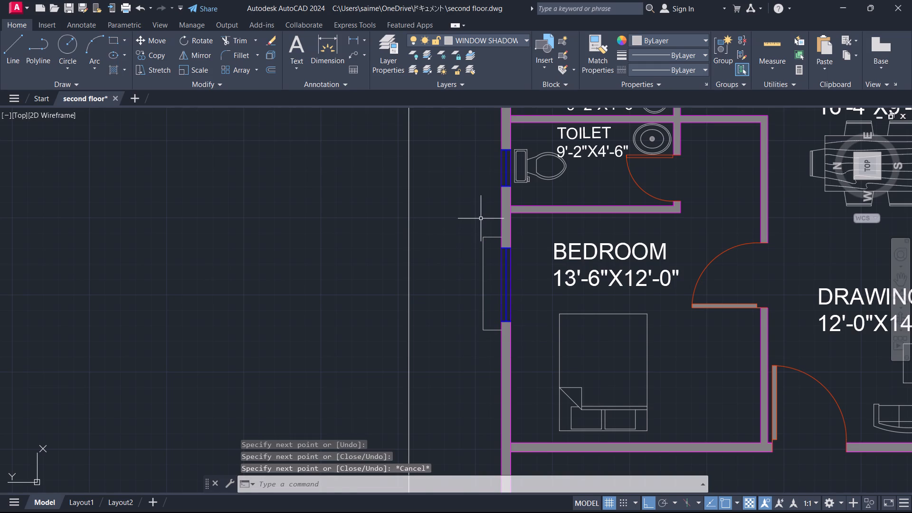
Move the three lines of this BEDROOM window's shade outline slightly along the outer wall, away from the adjacent TOILET.
click(481, 218)
click(486, 337)
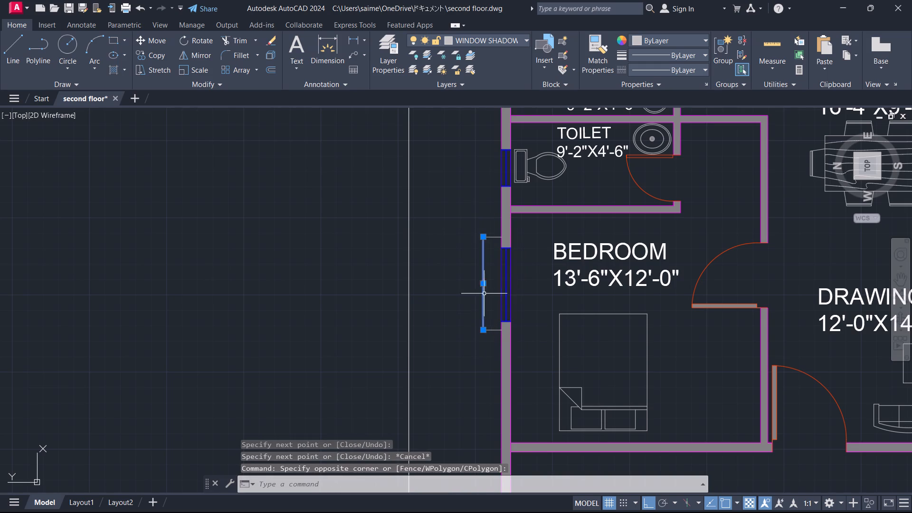
click(494, 236)
click(497, 328)
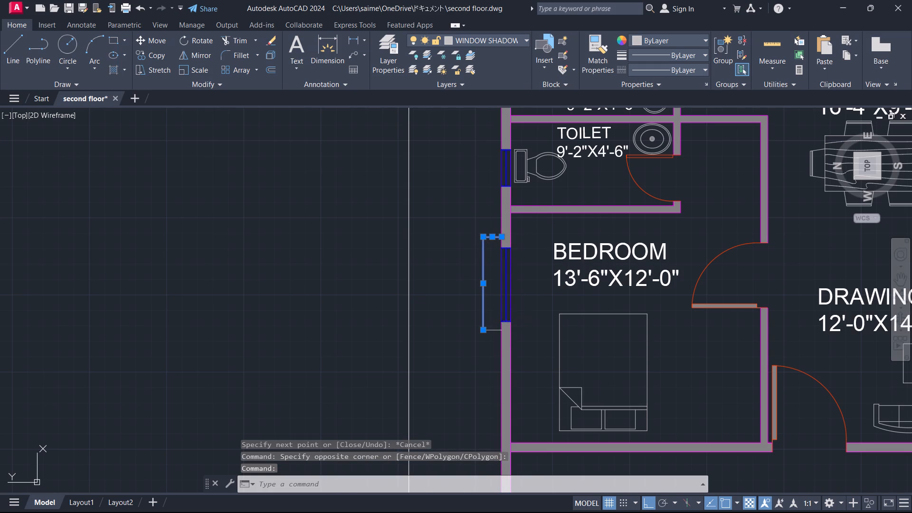
click(488, 335)
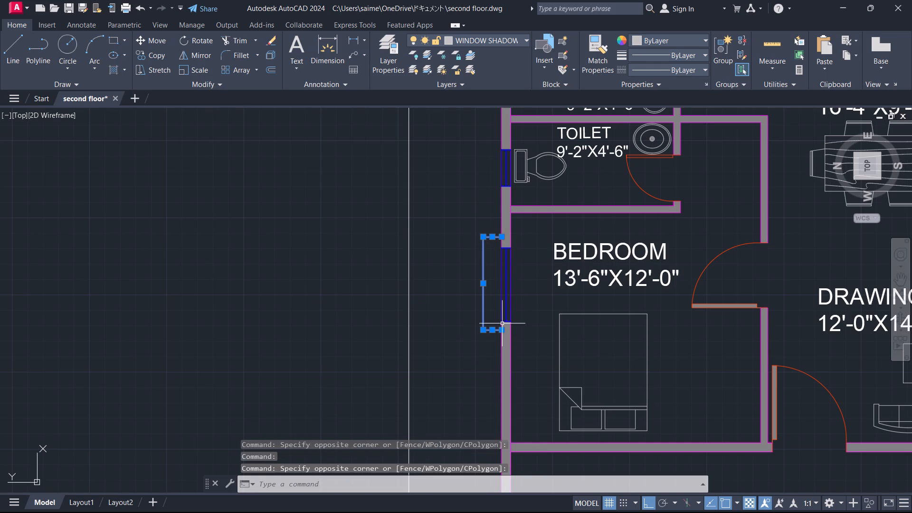
key(m)
key(Return)
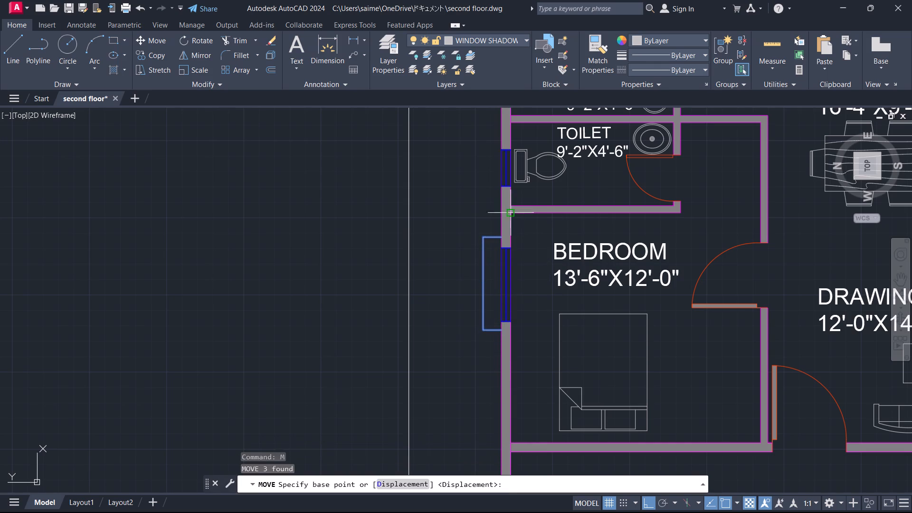
scroll(495, 238, up, 4)
click(530, 228)
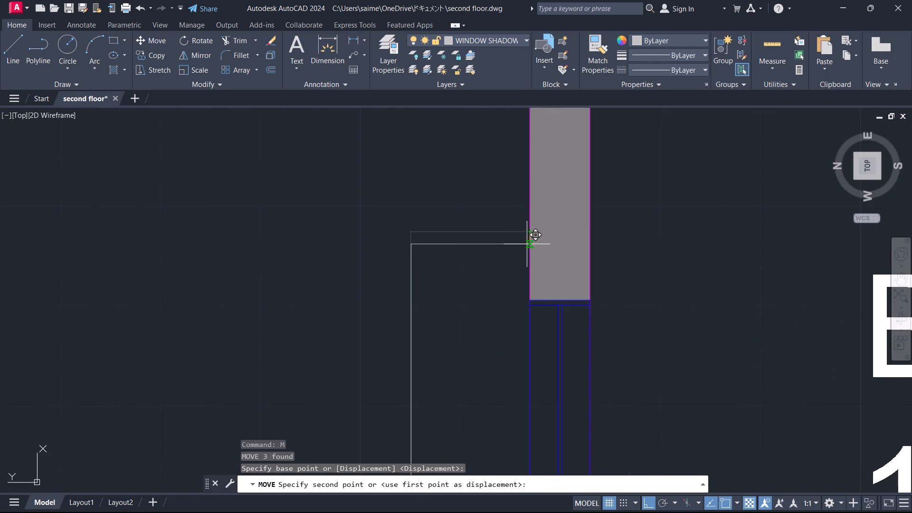
click(529, 251)
scroll(580, 211, down, 3)
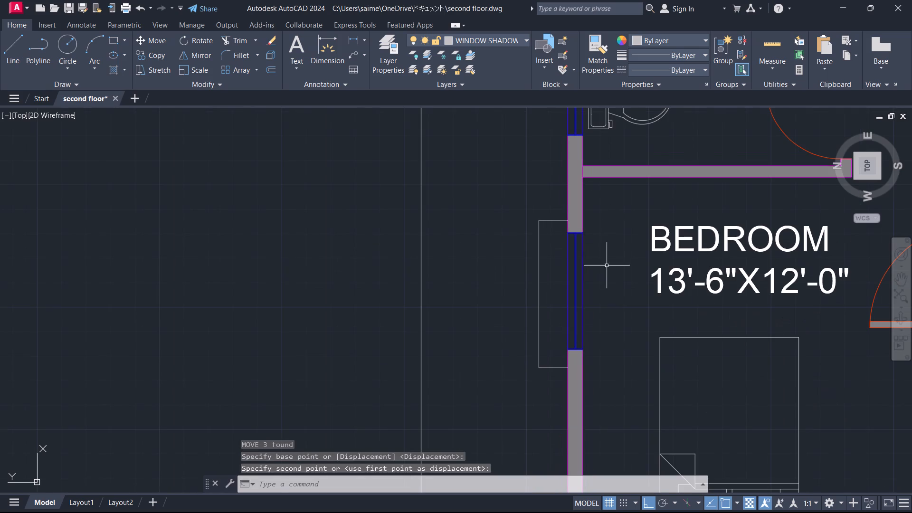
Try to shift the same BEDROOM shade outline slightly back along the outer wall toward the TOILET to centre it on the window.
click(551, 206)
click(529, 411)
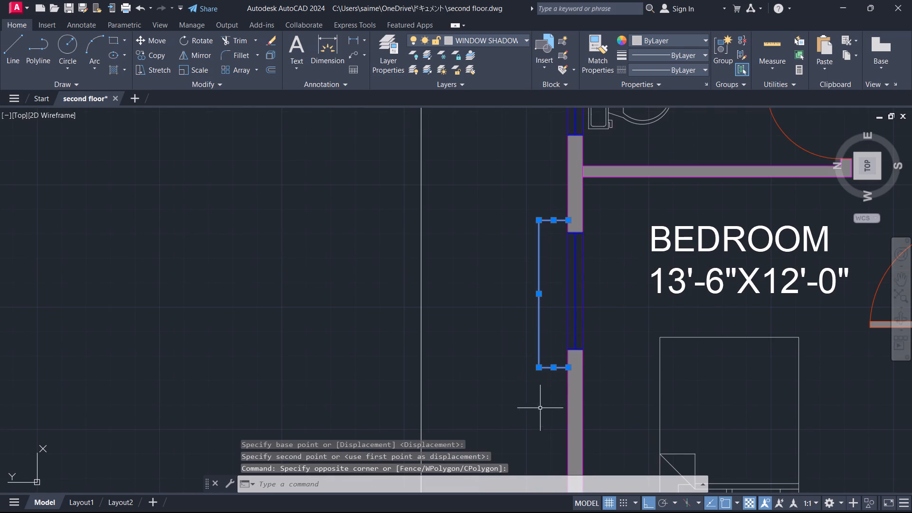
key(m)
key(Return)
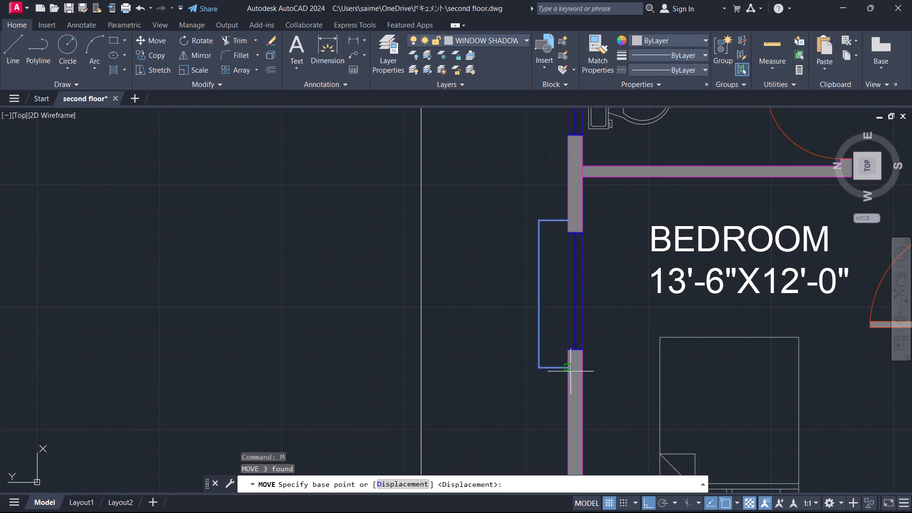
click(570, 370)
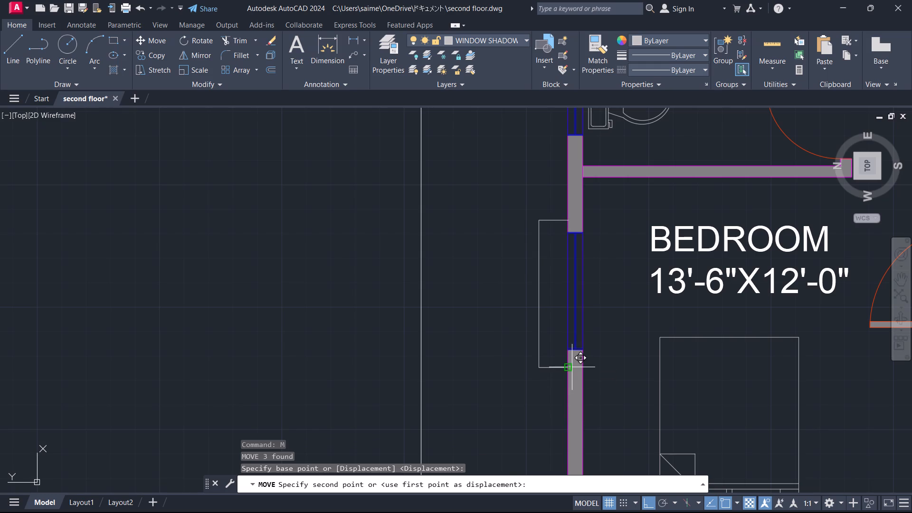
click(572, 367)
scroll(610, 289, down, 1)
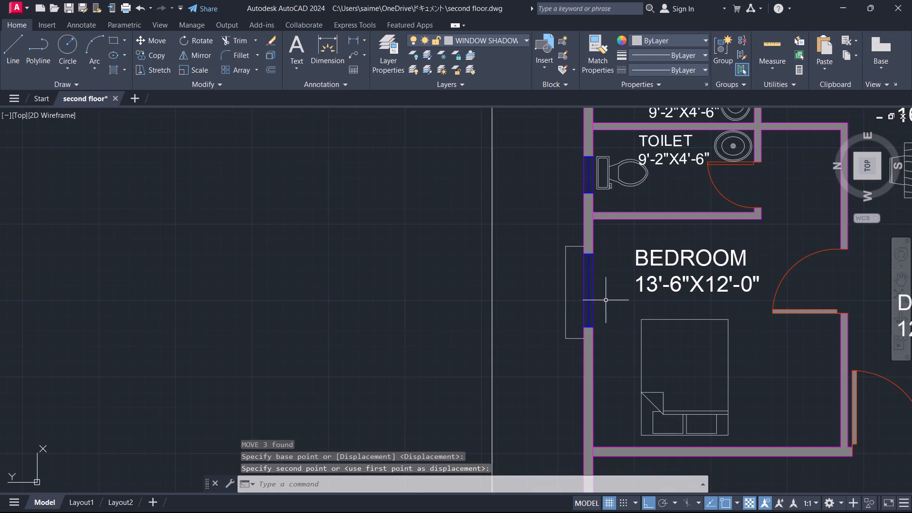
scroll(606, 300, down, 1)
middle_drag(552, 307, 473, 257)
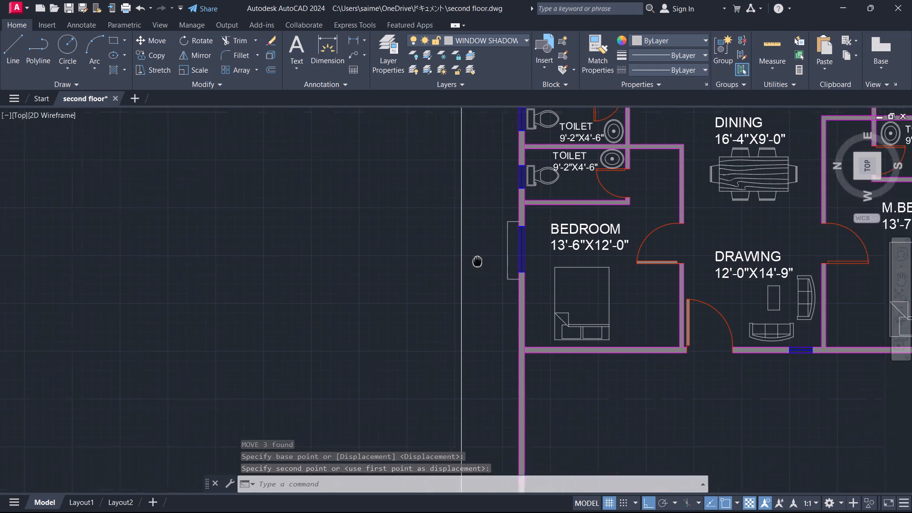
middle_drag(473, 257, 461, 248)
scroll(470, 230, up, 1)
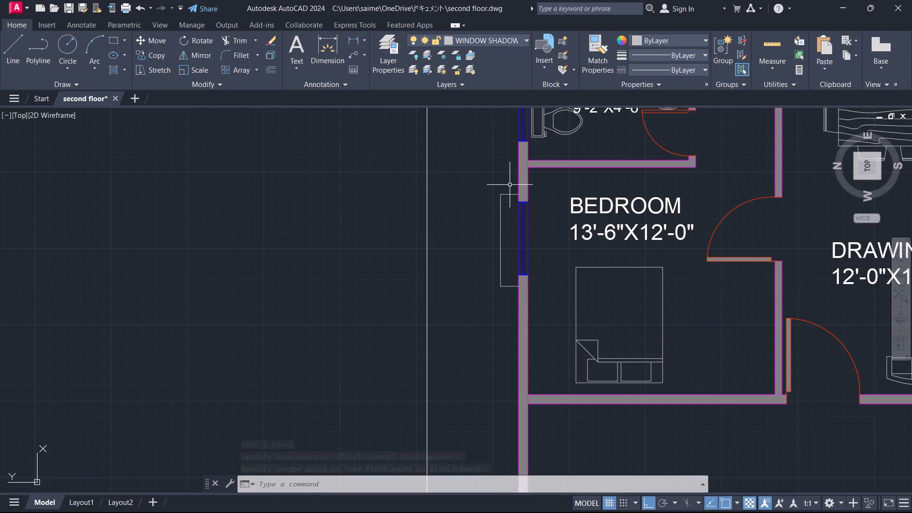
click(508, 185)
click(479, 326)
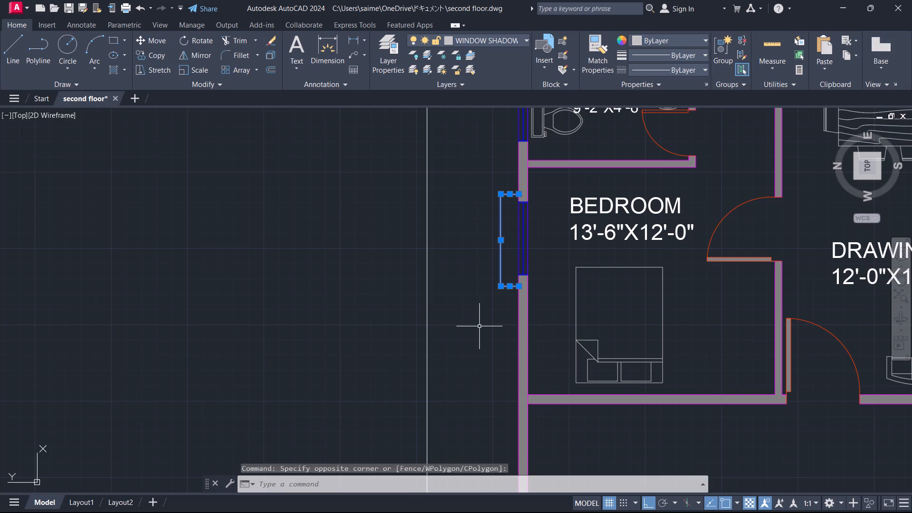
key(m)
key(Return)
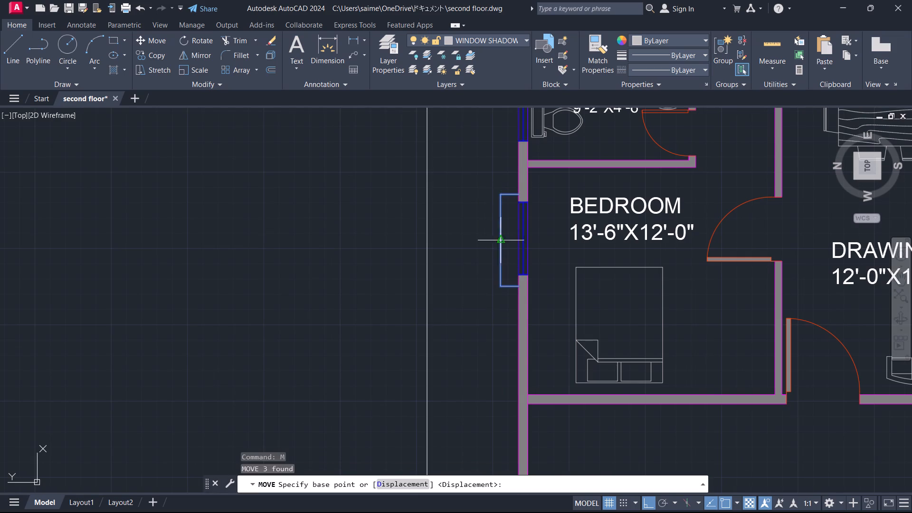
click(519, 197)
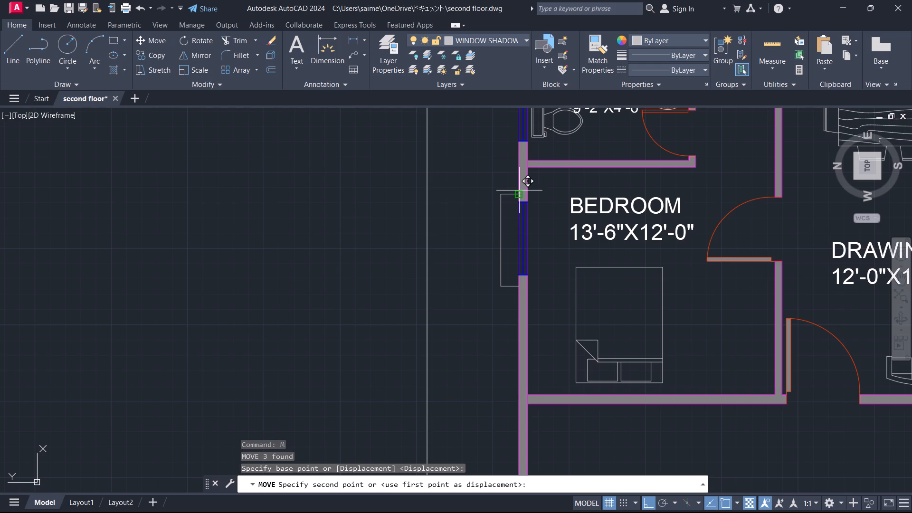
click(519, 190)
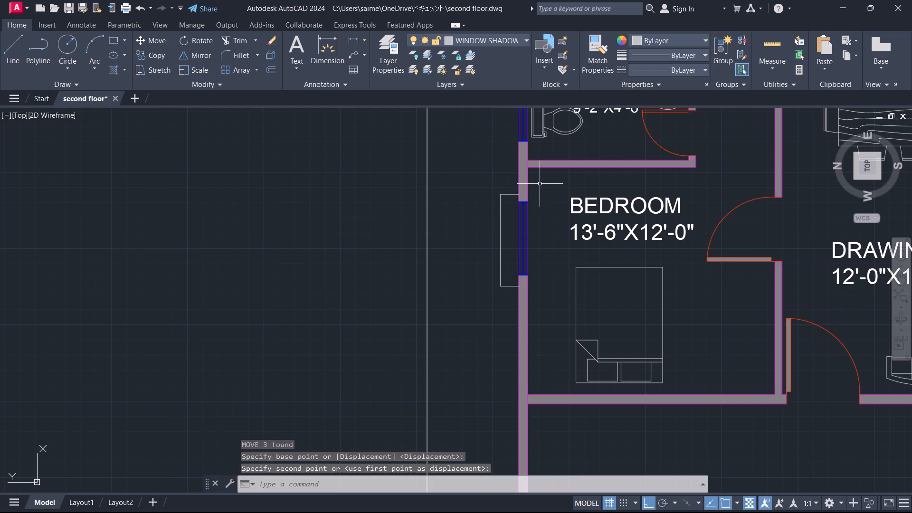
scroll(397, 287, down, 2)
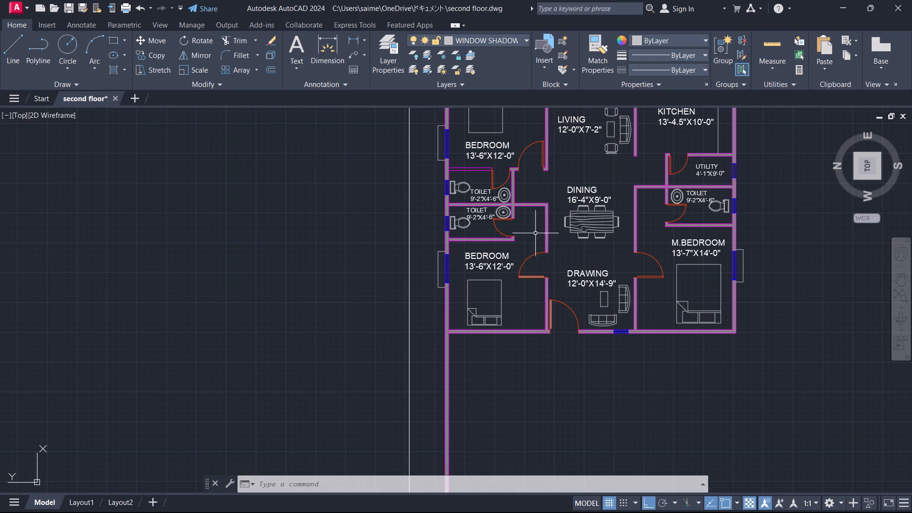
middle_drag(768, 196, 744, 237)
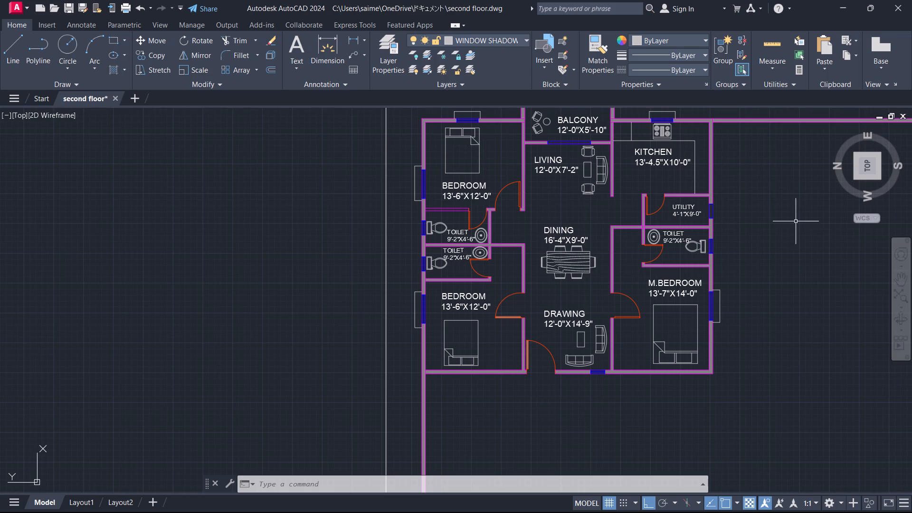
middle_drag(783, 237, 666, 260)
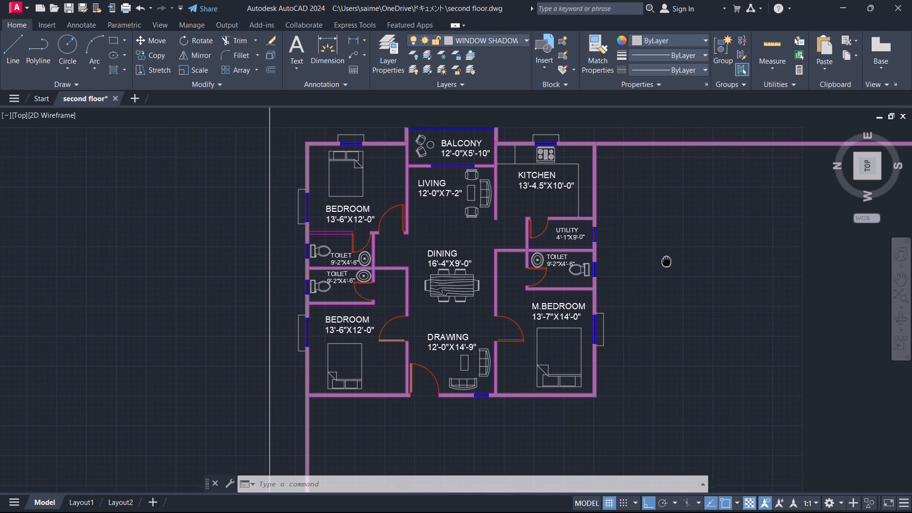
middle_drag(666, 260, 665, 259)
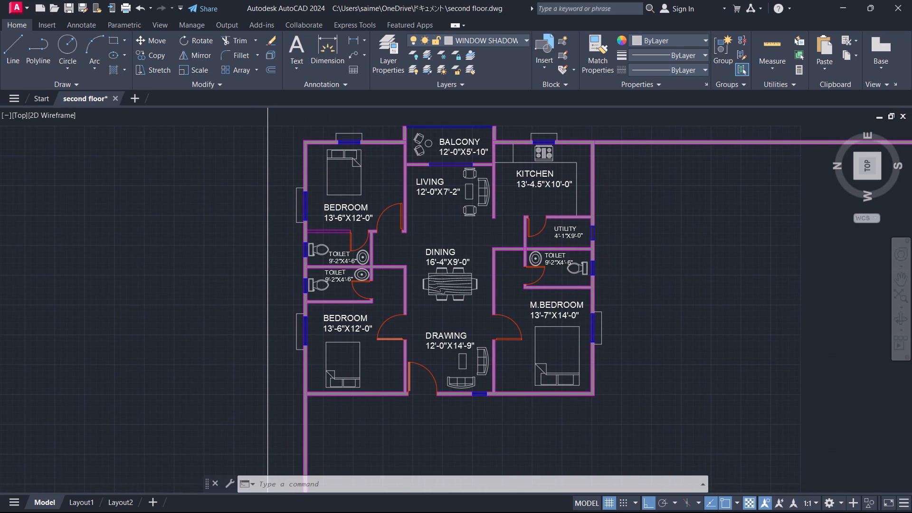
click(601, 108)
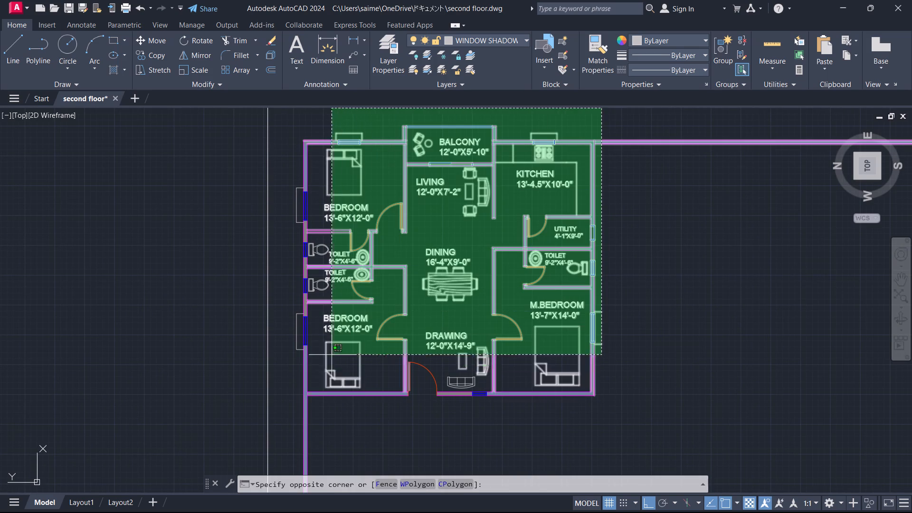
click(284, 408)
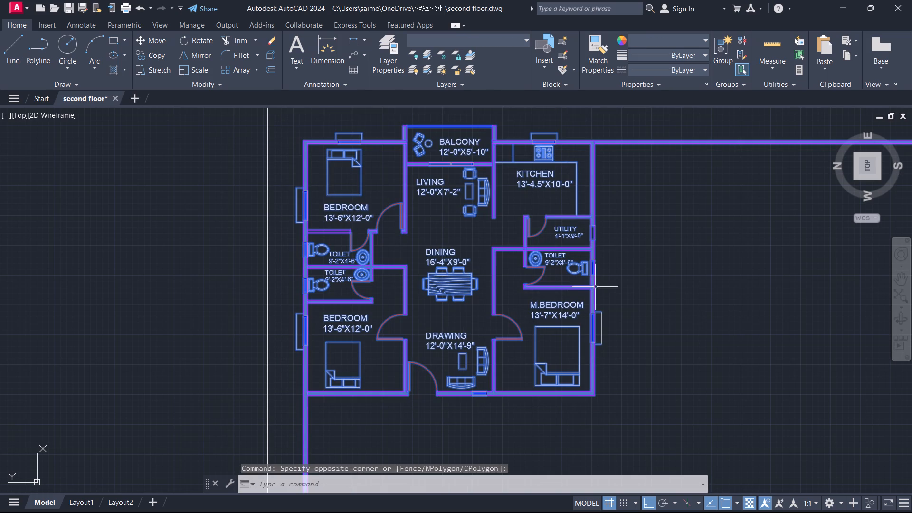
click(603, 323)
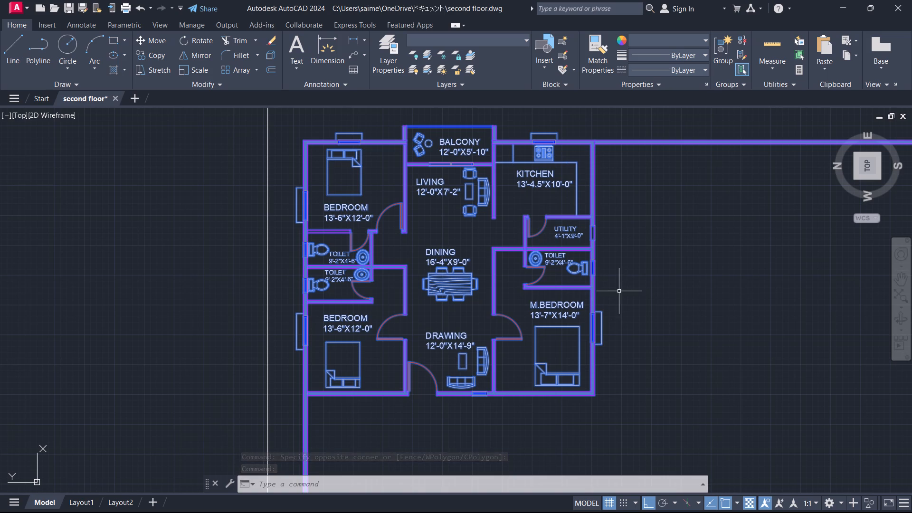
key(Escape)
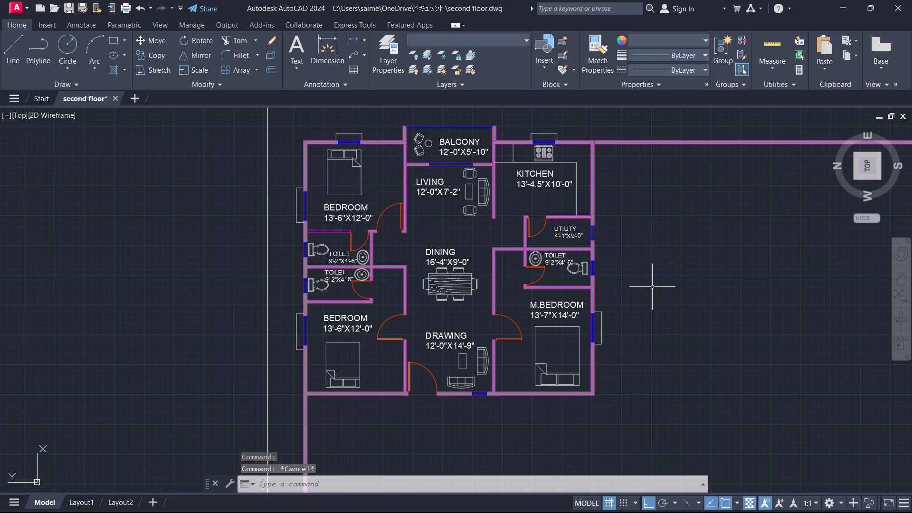
Copy the whole apartment unit straight across from its M.BEDROOM outer corner to the outer face of the floor outline's opposite wall.
scroll(653, 279, down, 2)
middle_drag(679, 269, 608, 250)
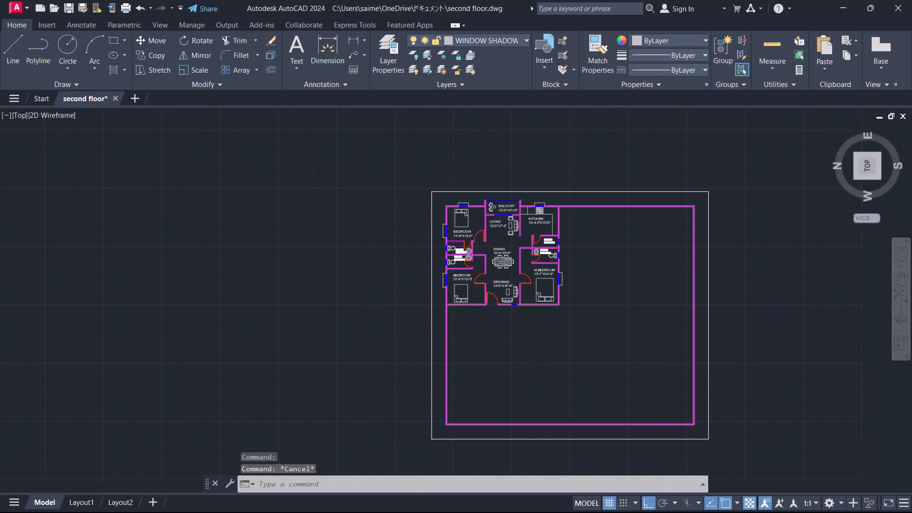
click(565, 199)
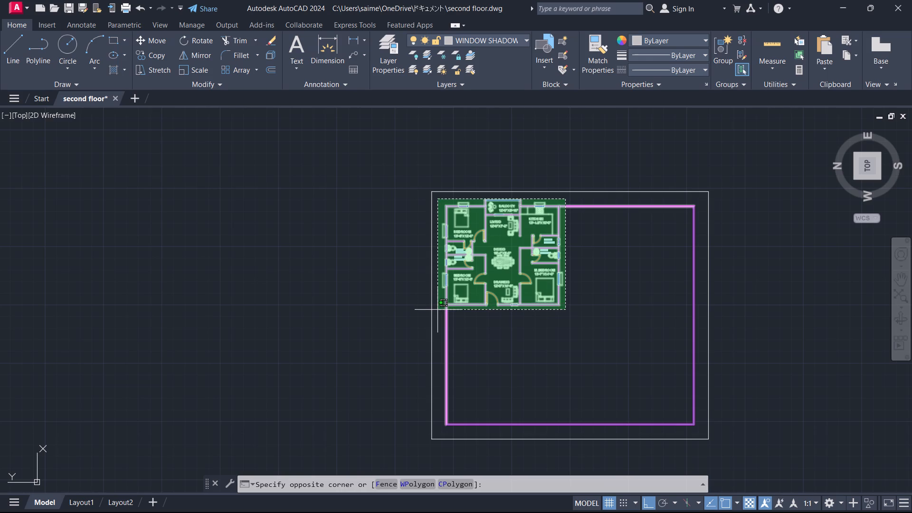
click(437, 310)
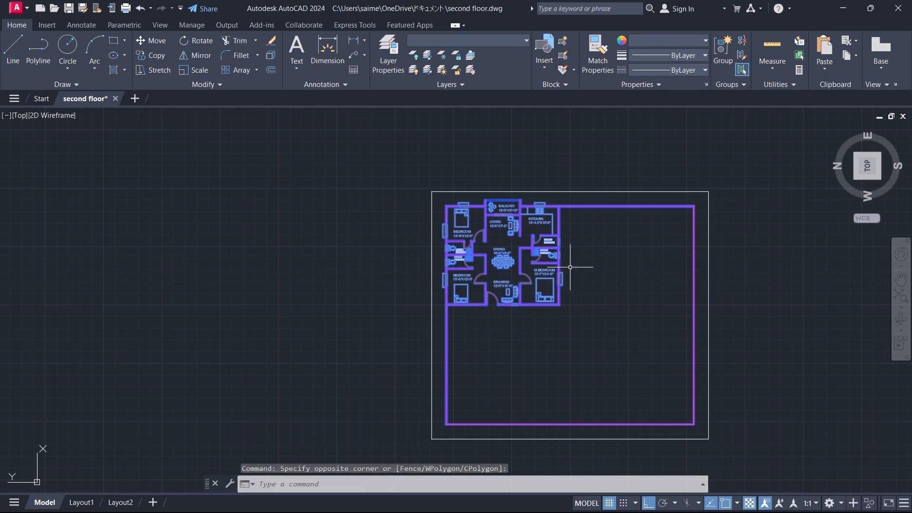
middle_drag(579, 247, 572, 269)
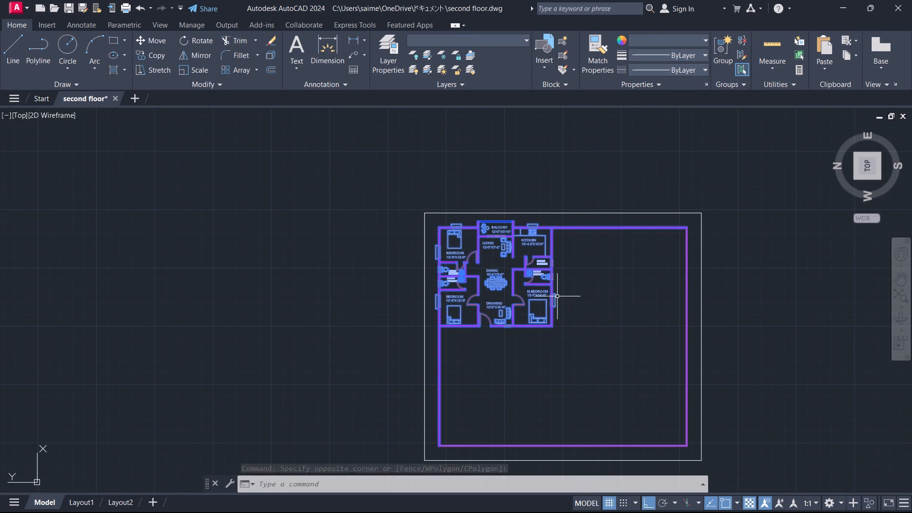
text(CO)
key(Return)
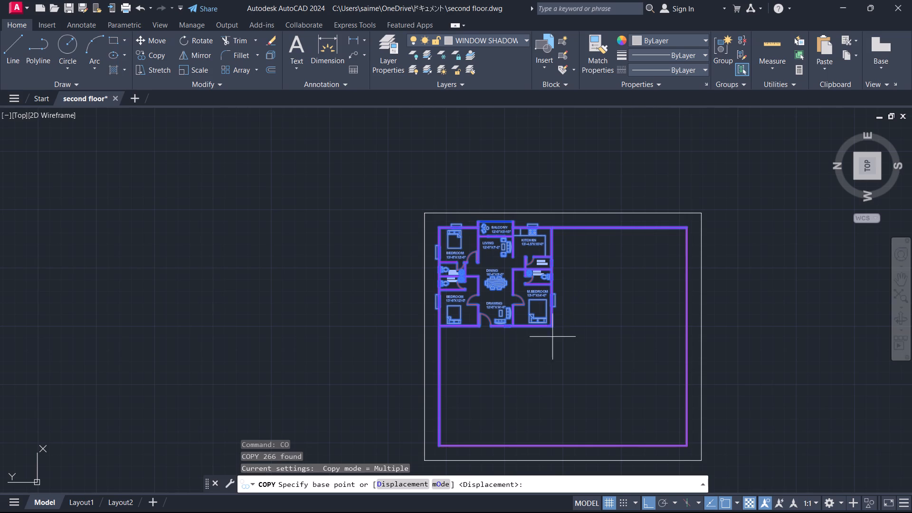
scroll(557, 330, up, 3)
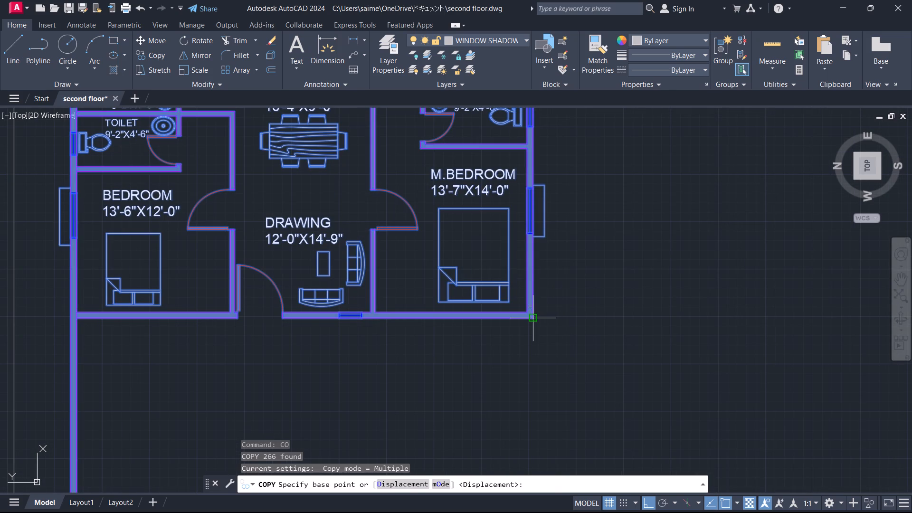
click(535, 315)
scroll(662, 288, down, 3)
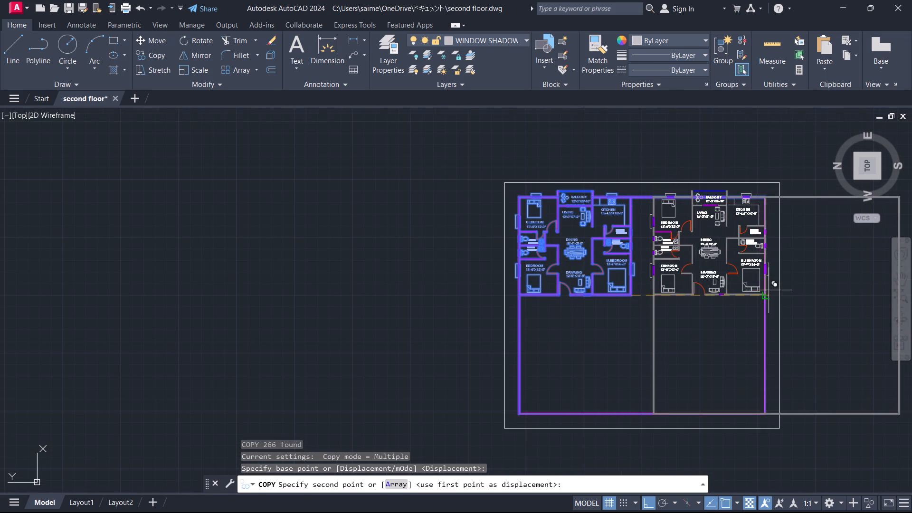
scroll(769, 290, up, 8)
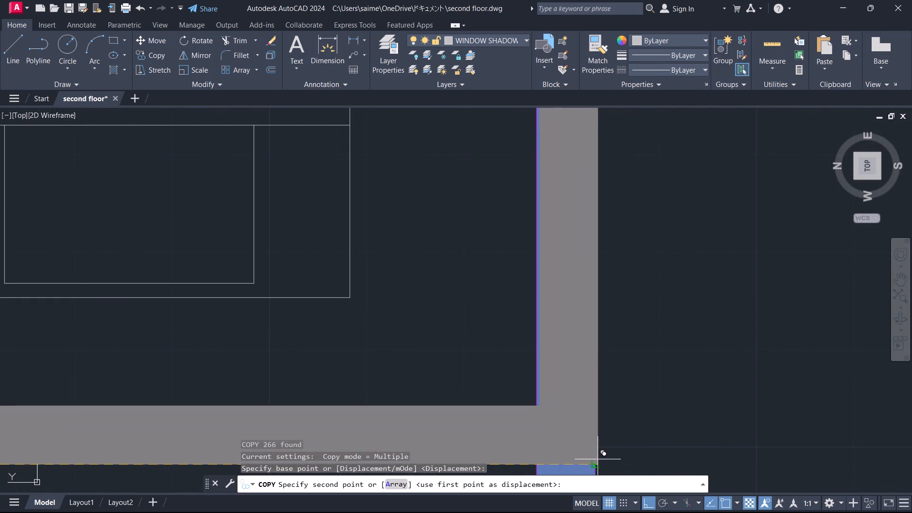
click(594, 462)
scroll(674, 387, down, 2)
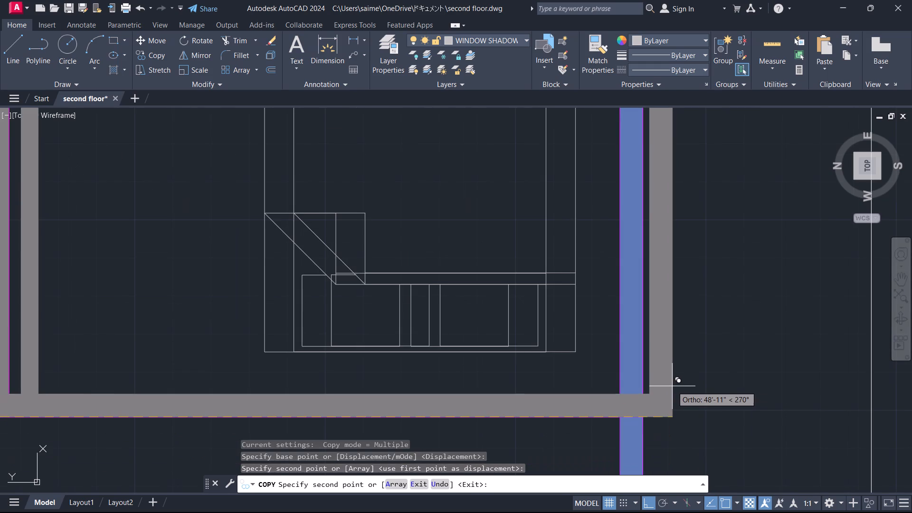
key(Escape)
scroll(665, 377, down, 5)
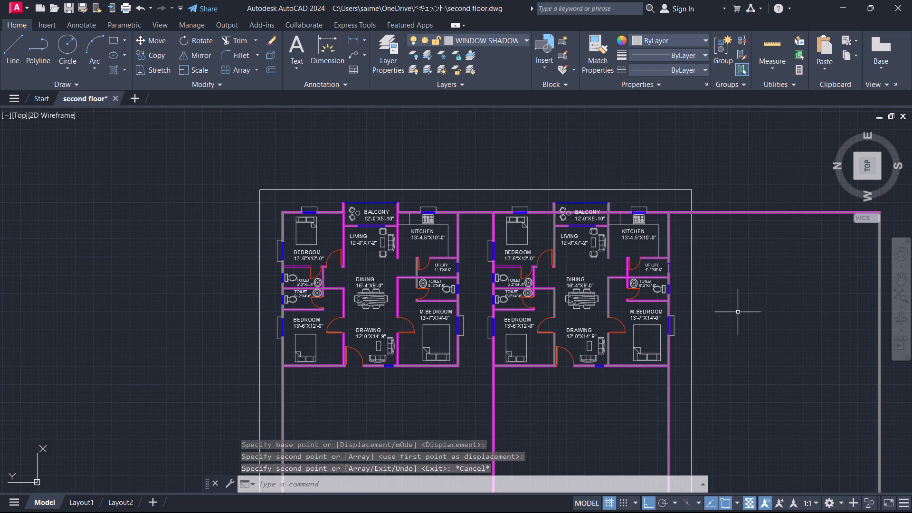
middle_drag(738, 312, 699, 251)
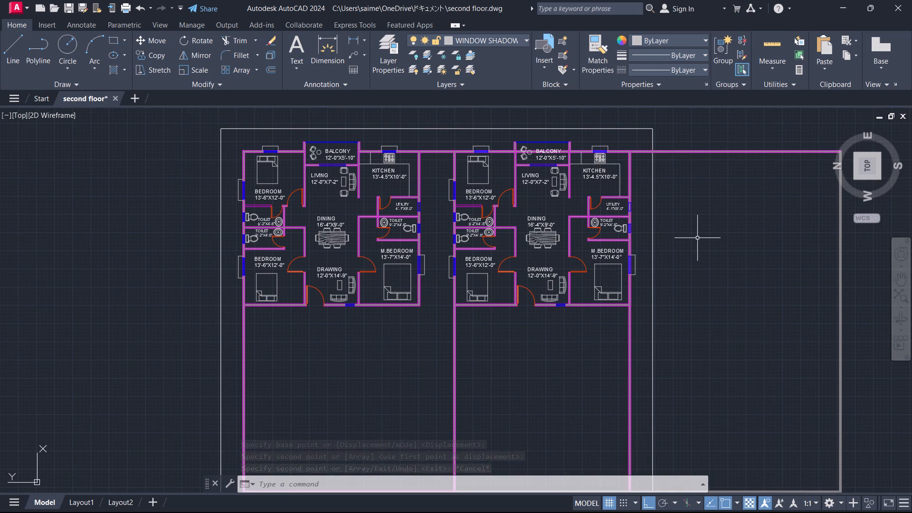
key(Escape)
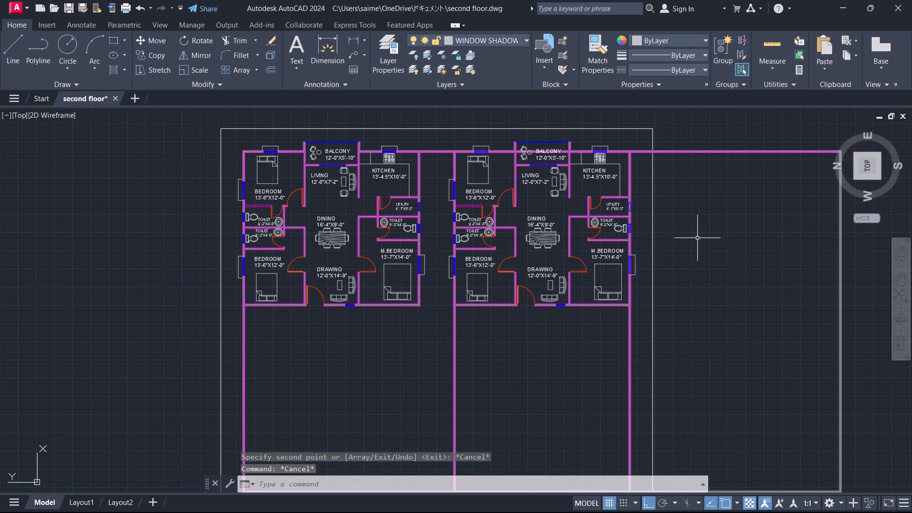
Trim the copied surplus wall lines running beyond the M.BEDROOM side and below the copied BEDROOM's outer wall.
text(TR)
key(Return)
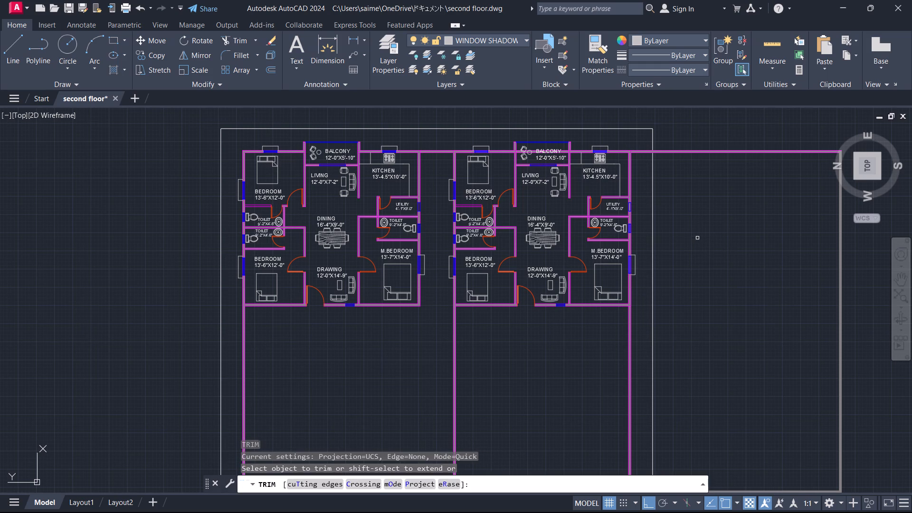
click(686, 134)
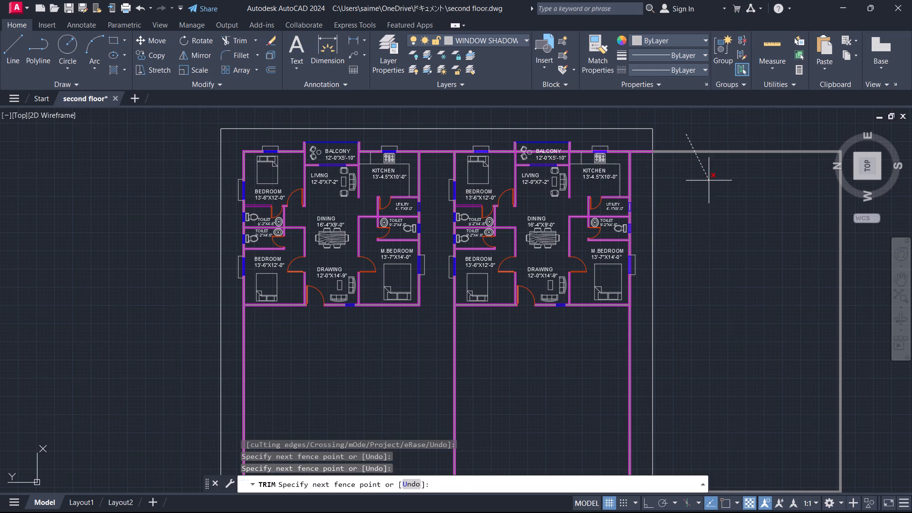
click(709, 180)
click(637, 142)
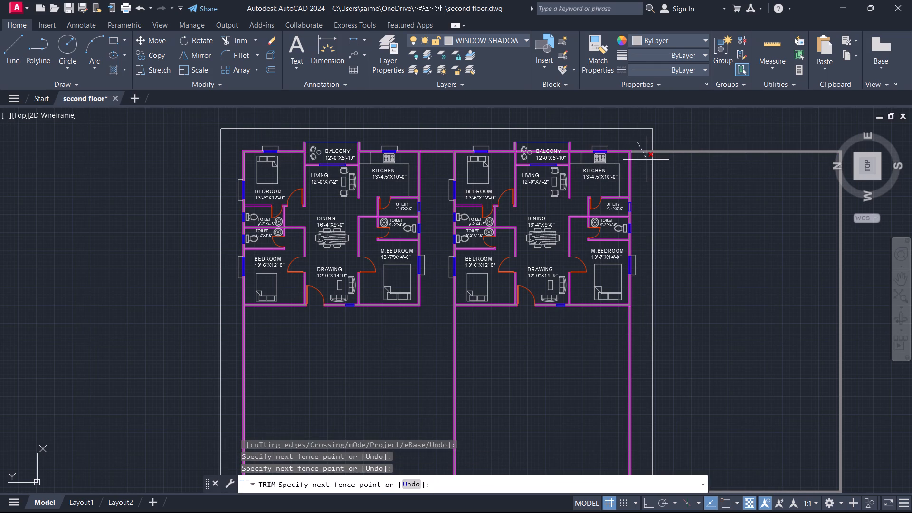
click(646, 162)
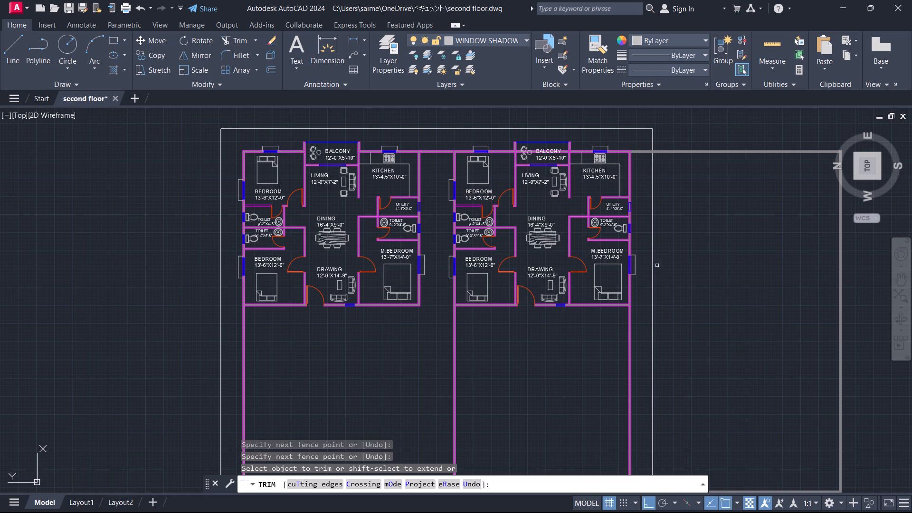
click(638, 326)
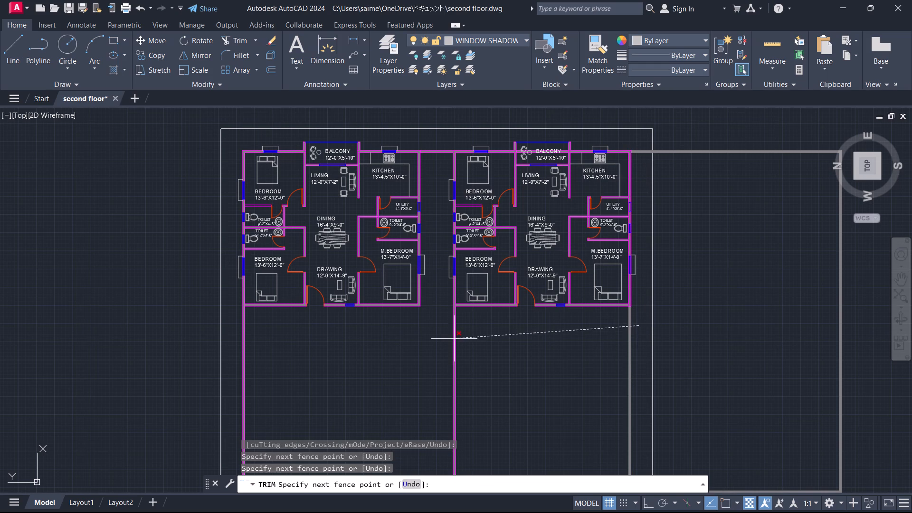
click(646, 327)
click(506, 321)
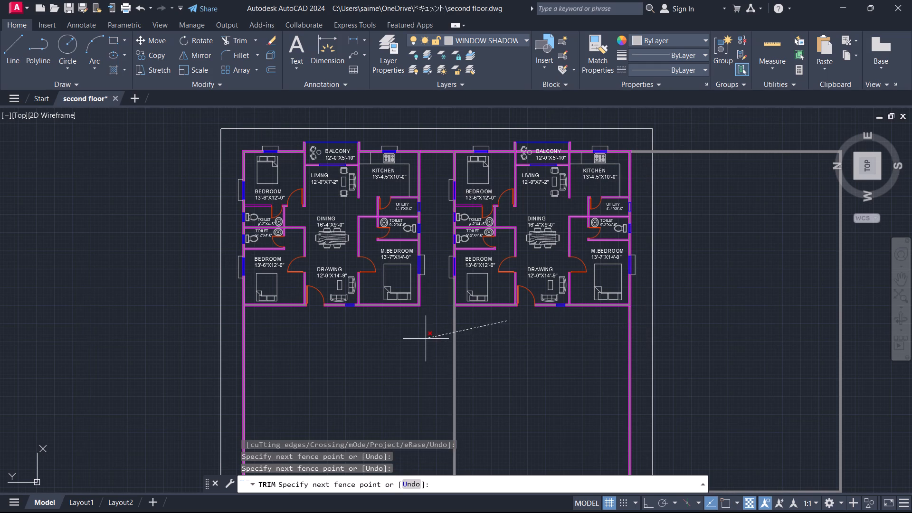
click(425, 339)
click(516, 351)
click(412, 351)
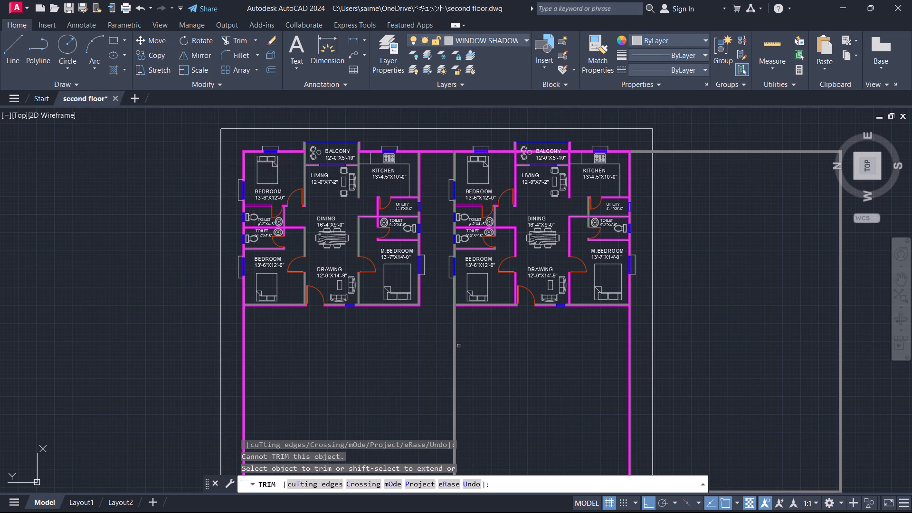
scroll(449, 243, up, 2)
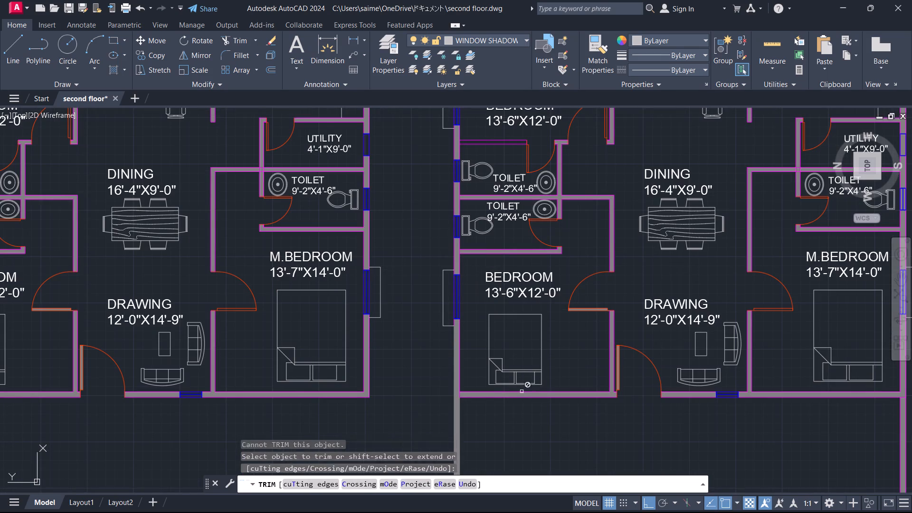
middle_drag(531, 439, 545, 351)
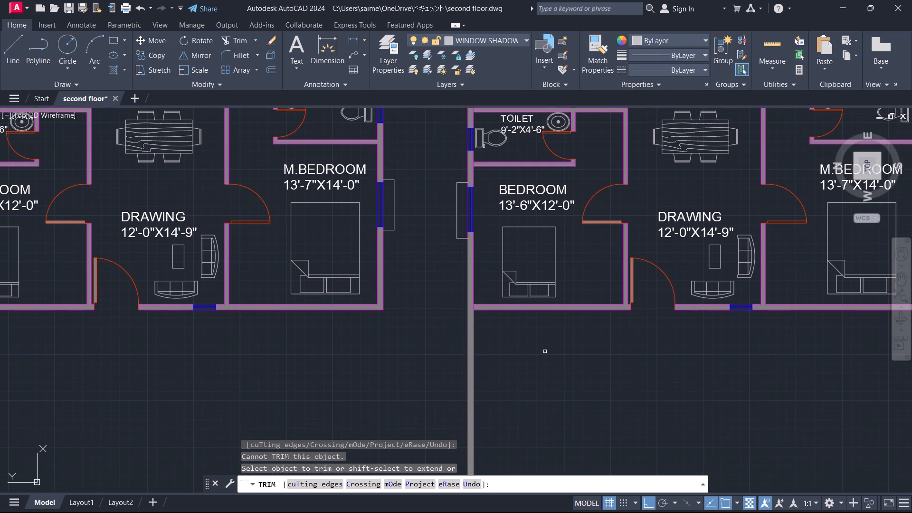
key(Escape)
On the walls layer, draw the copied BEDROOM's missing outer wall line from the shade outline to the corner and close the wall end.
key(l)
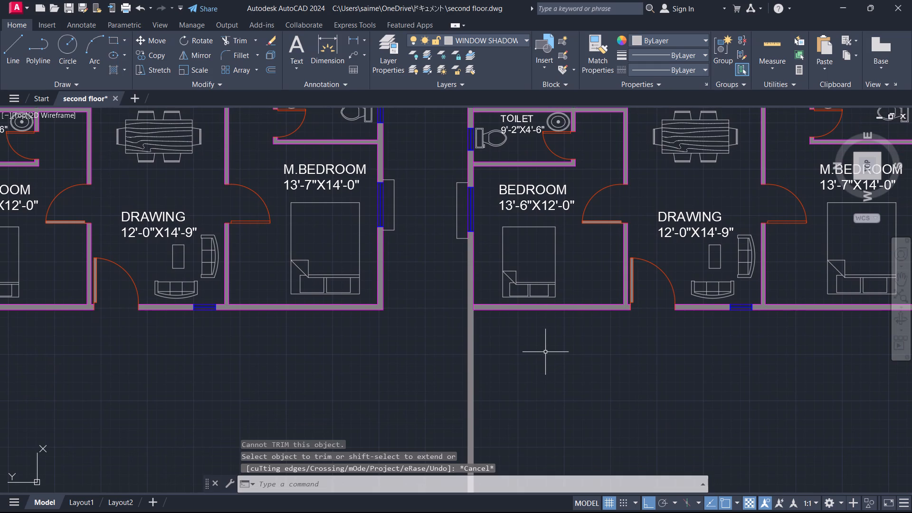
key(Return)
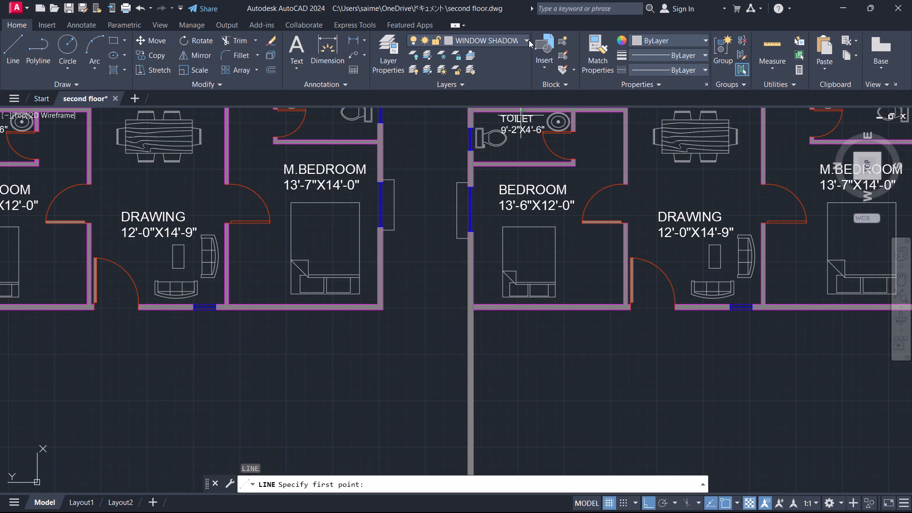
click(526, 40)
click(461, 142)
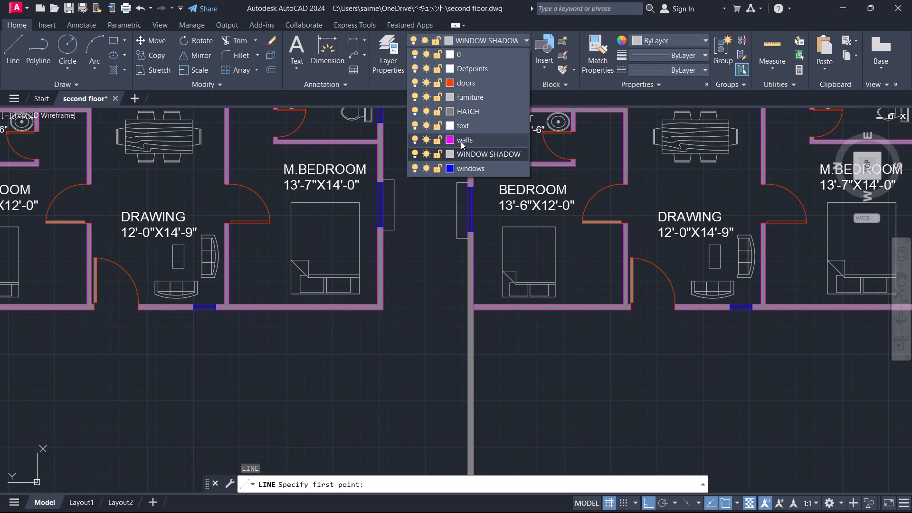
scroll(461, 251, up, 3)
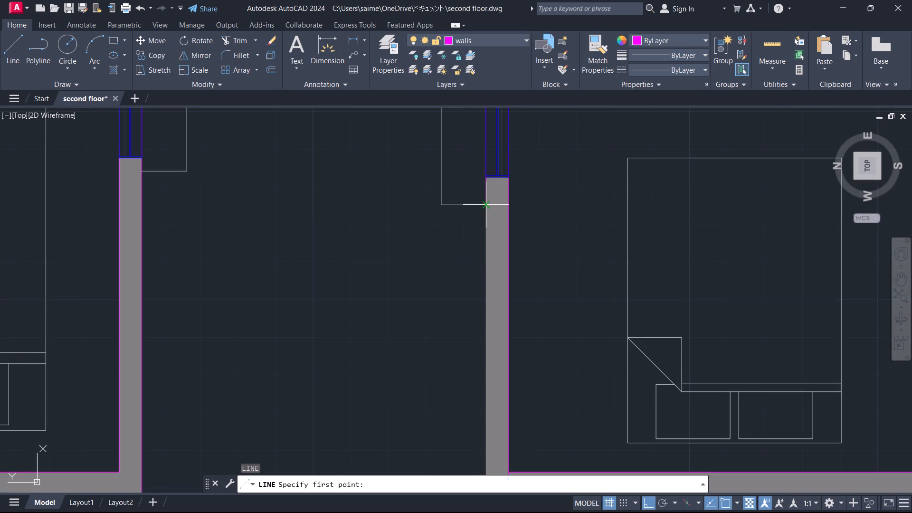
click(484, 207)
scroll(463, 324, down, 2)
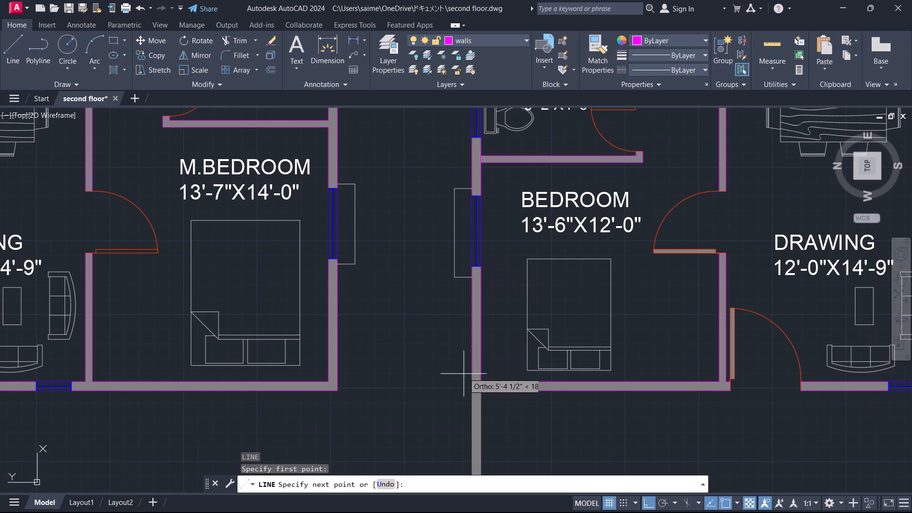
scroll(461, 393, up, 3)
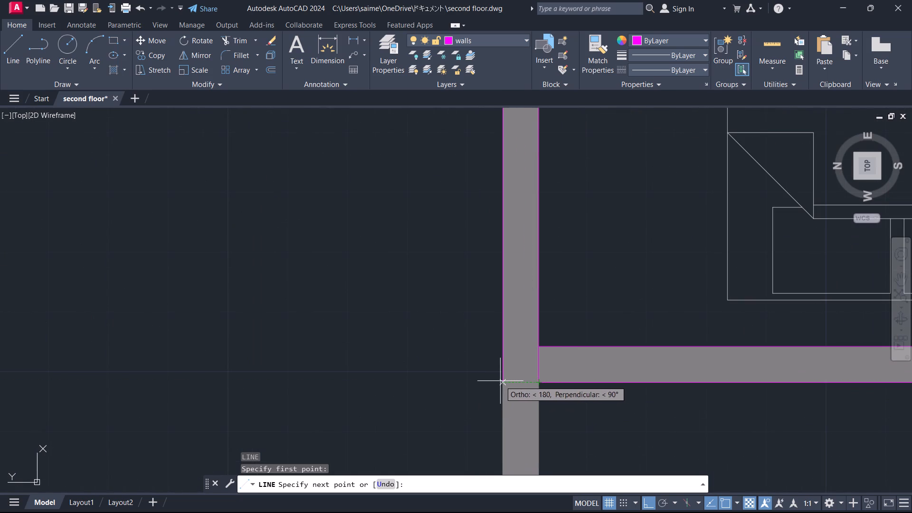
click(503, 382)
click(540, 382)
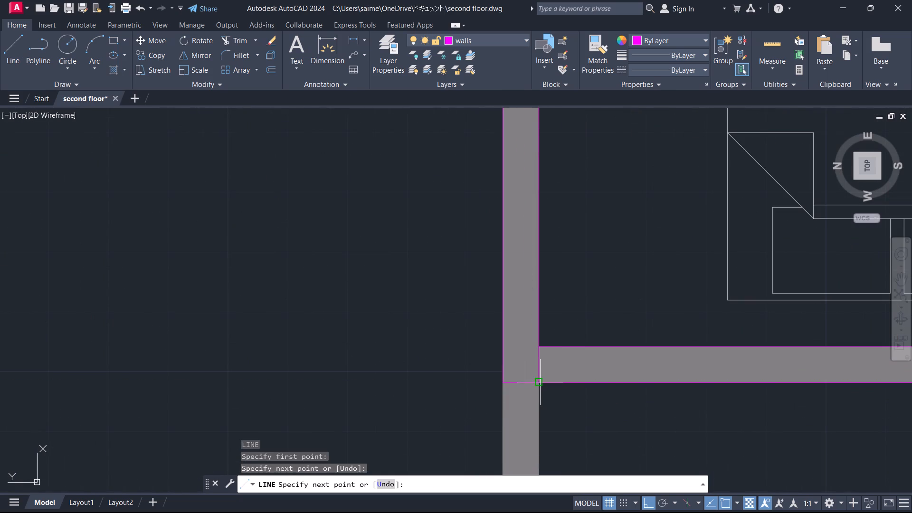
key(Escape)
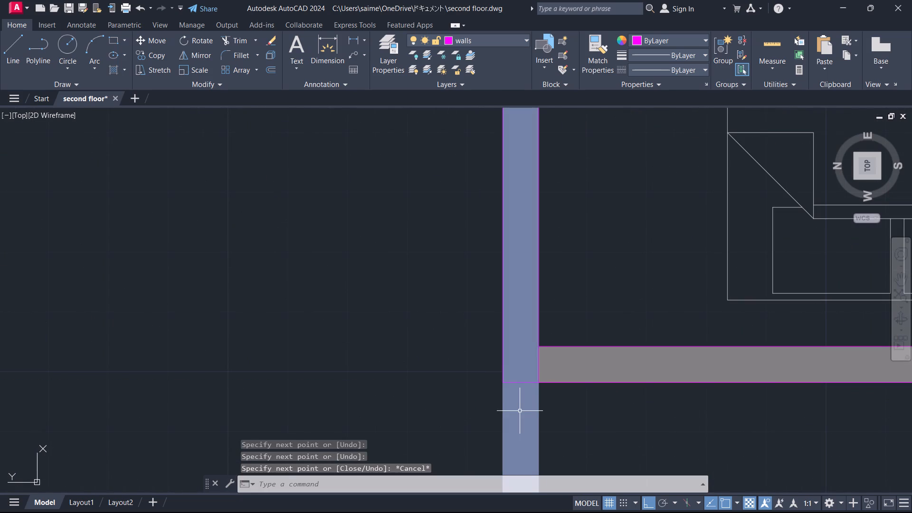
Erase the copied solid wall hatch that extends below and beyond the second unit.
click(520, 411)
scroll(565, 285, down, 4)
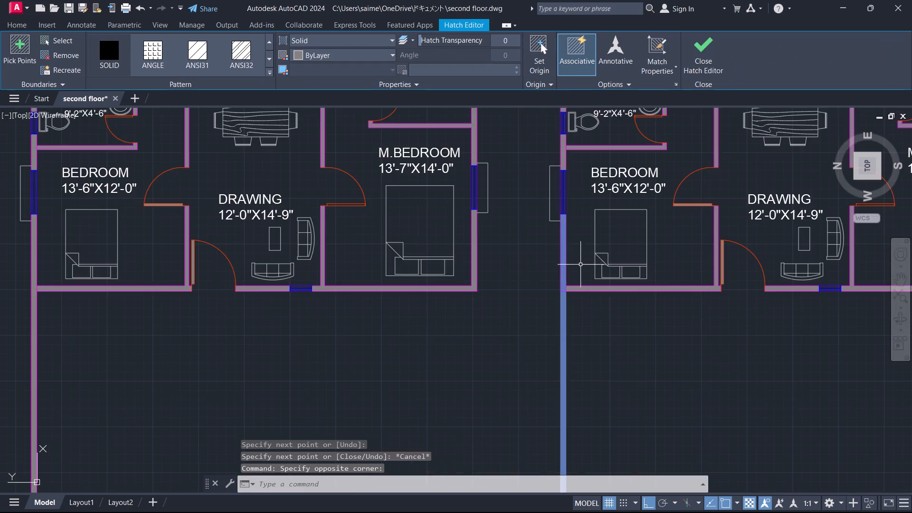
scroll(633, 343, down, 2)
scroll(666, 370, down, 1)
middle_drag(666, 370, 664, 370)
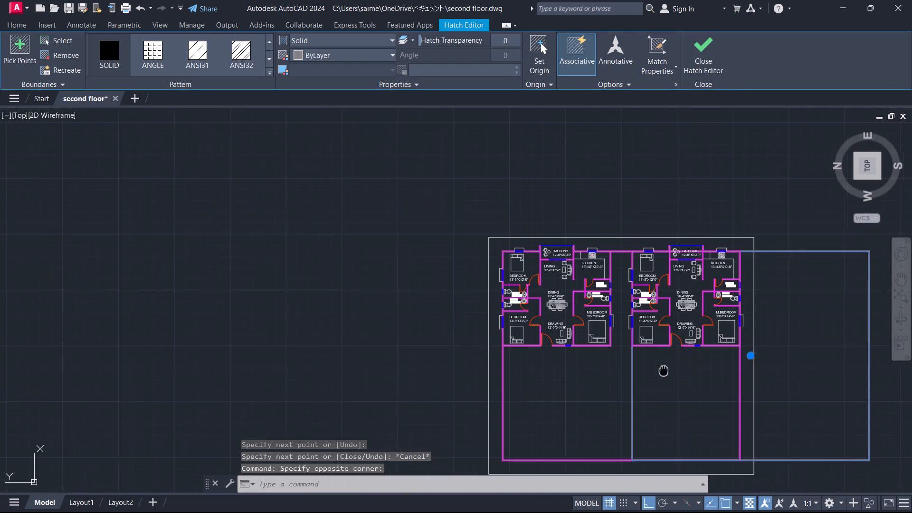
middle_drag(664, 370, 581, 348)
key(e)
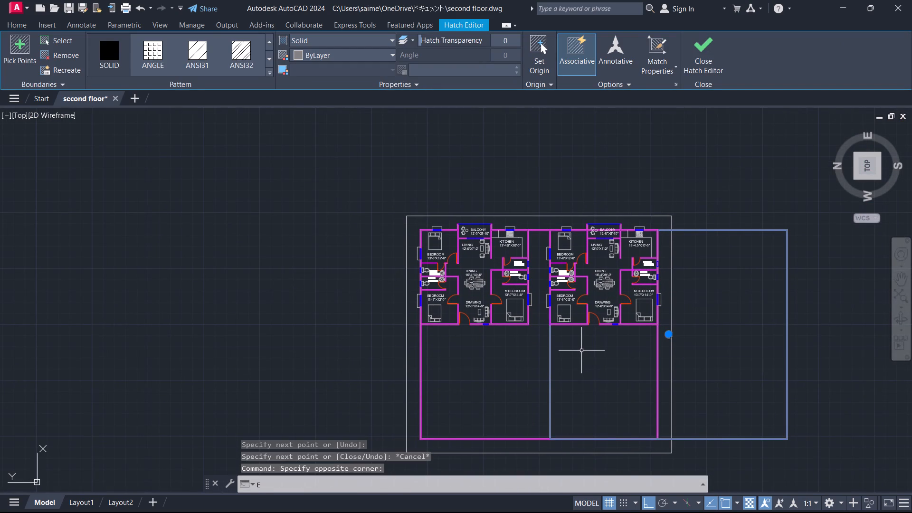
key(Return)
On the HATCH layer, fill the copied BEDROOM's outer wall strip between its window and the corner with a solid hatch.
scroll(543, 338, up, 3)
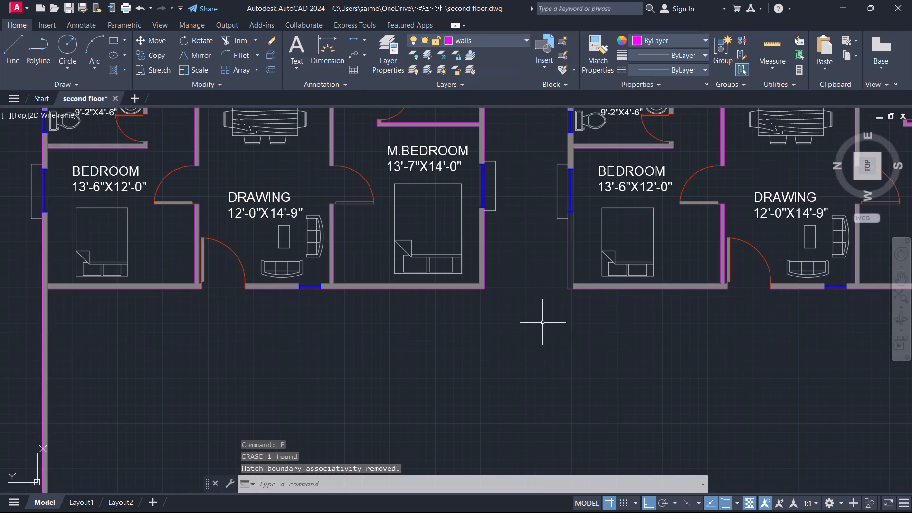
middle_drag(542, 322, 441, 413)
click(112, 65)
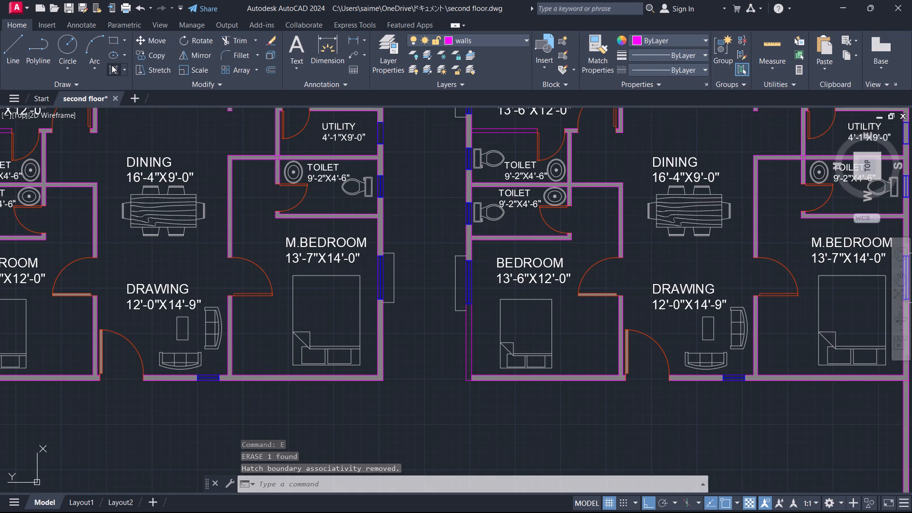
click(112, 65)
click(103, 54)
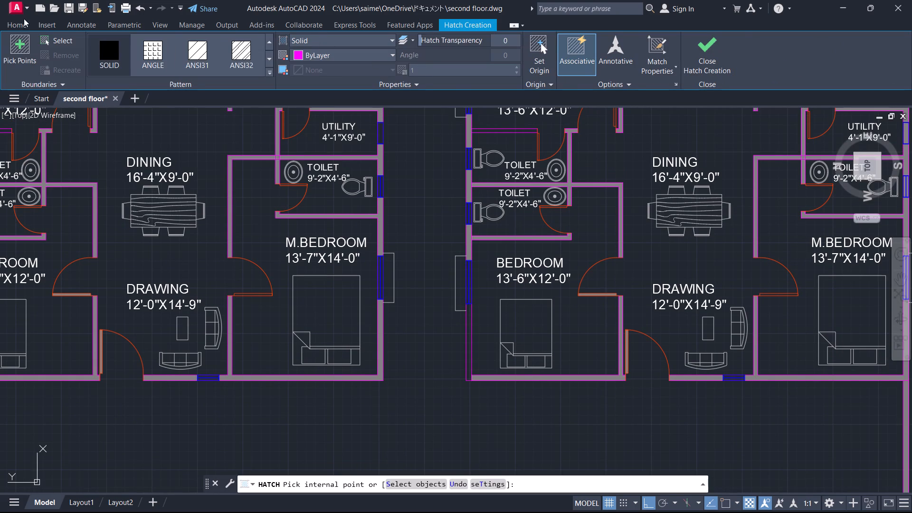
click(13, 24)
click(457, 39)
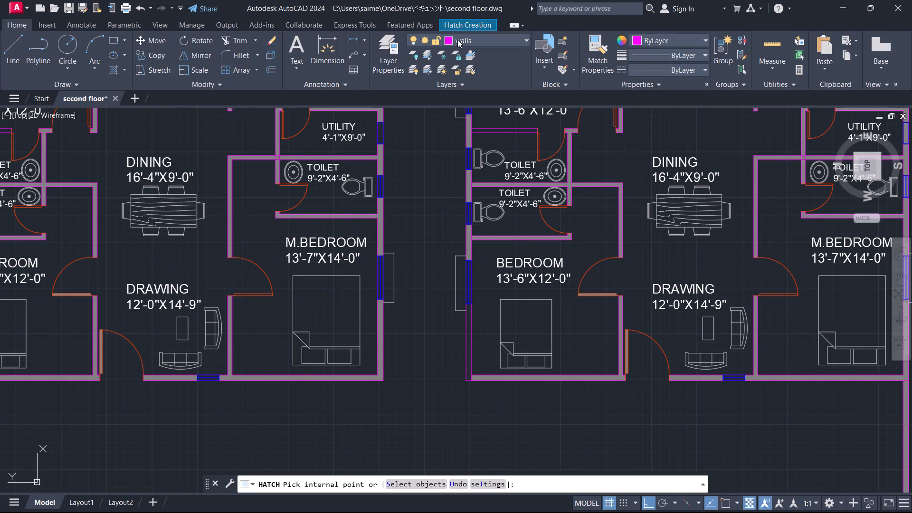
click(468, 111)
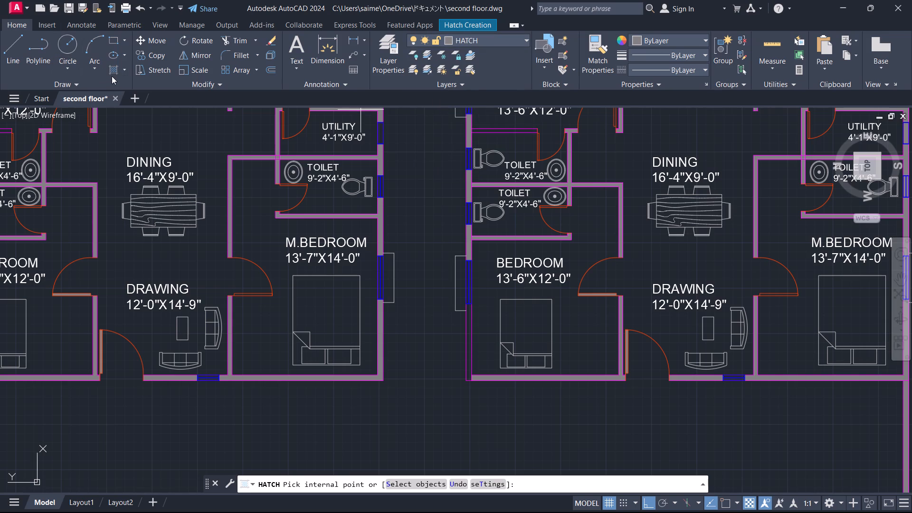
click(116, 67)
click(113, 66)
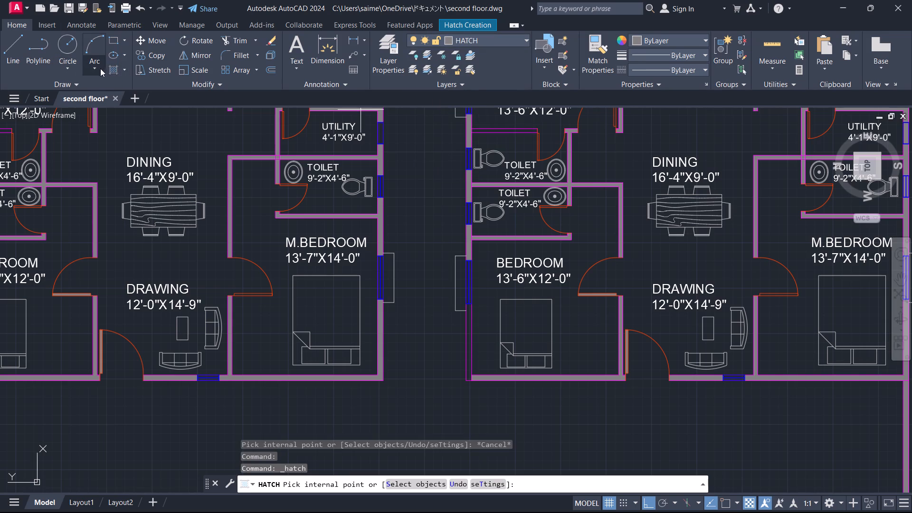
double_click(114, 70)
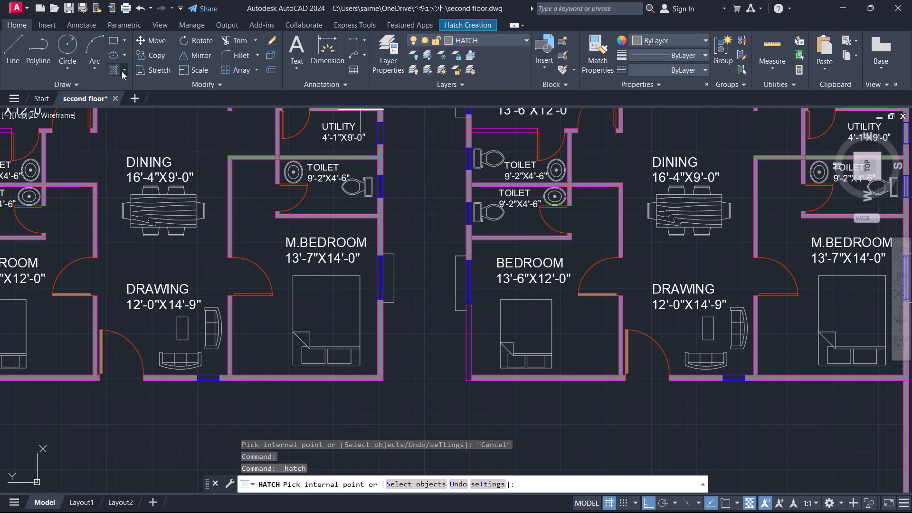
click(122, 71)
click(121, 87)
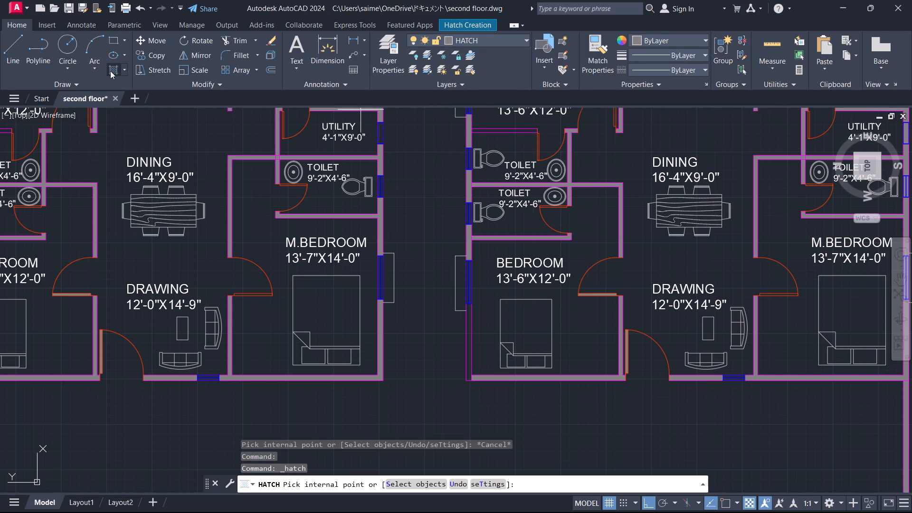
double_click(111, 70)
click(468, 335)
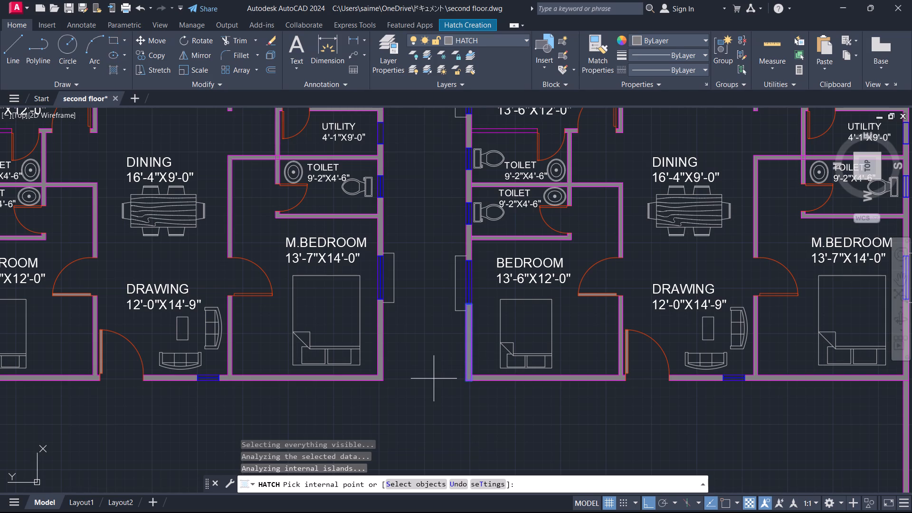
key(Escape)
Measure the gap between the first unit's M.BEDROOM outer corner and the copied BEDROOM's outer corner with a linear dimension.
scroll(430, 380, down, 2)
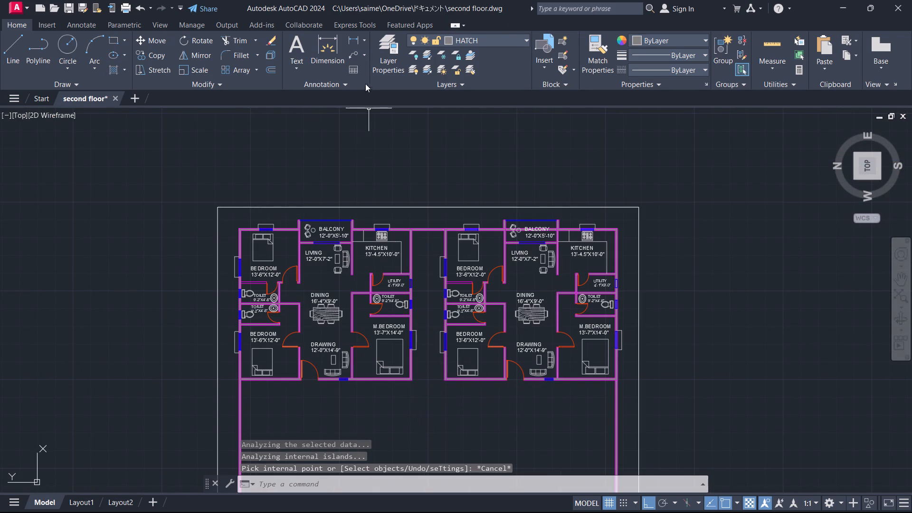
click(352, 36)
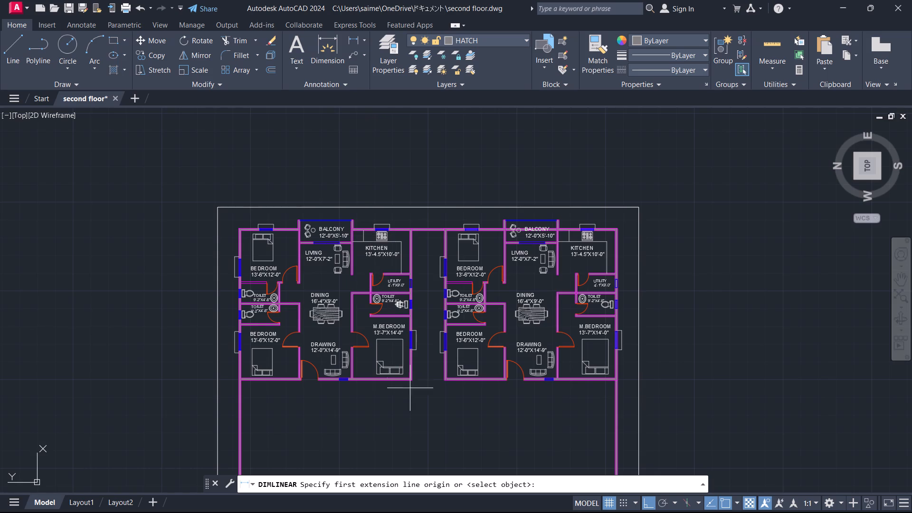
scroll(410, 398, up, 3)
click(413, 327)
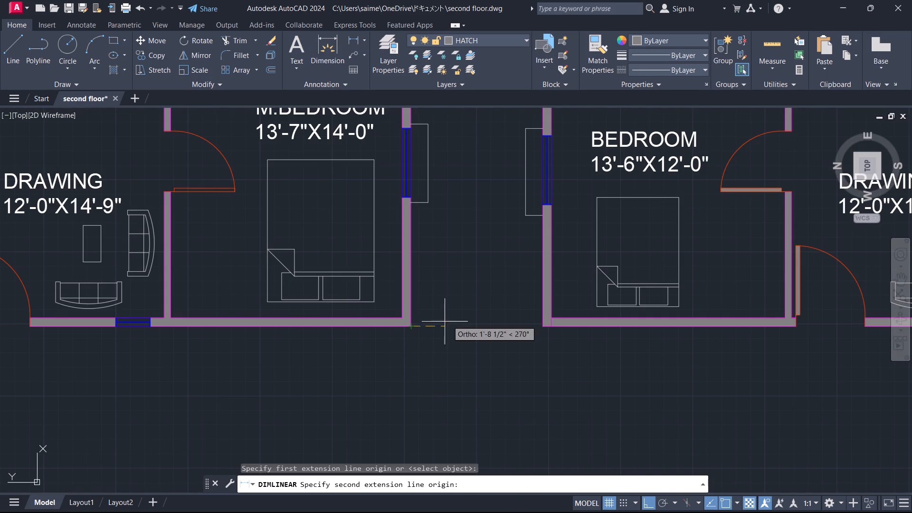
click(539, 325)
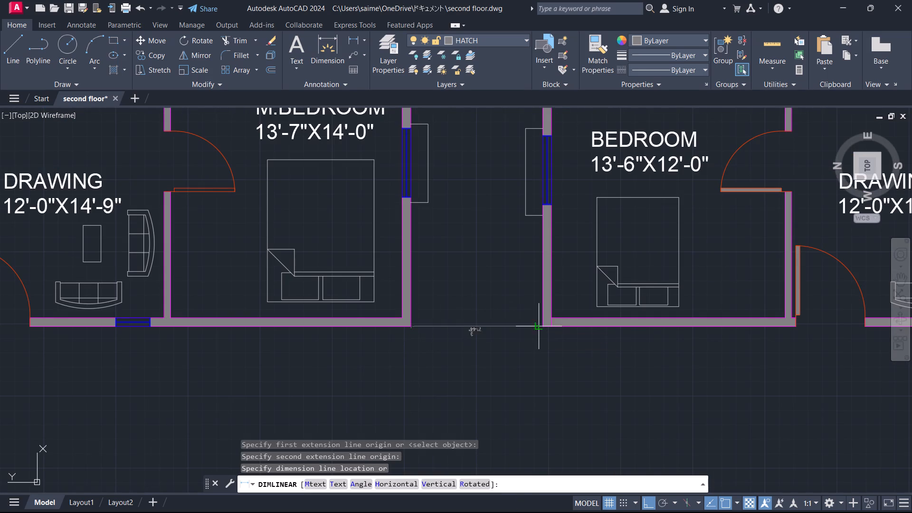
scroll(483, 344, up, 4)
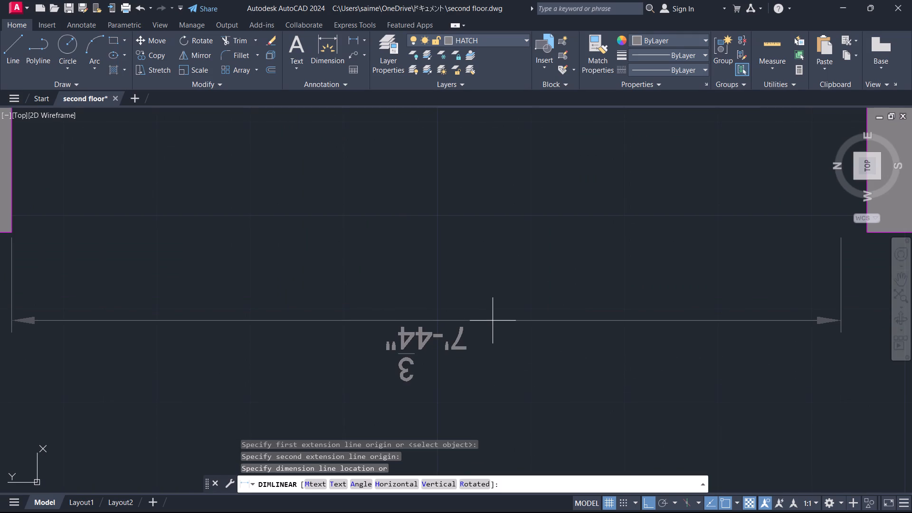
key(Escape)
On the walls layer, draw a line from the M.BEDROOM outer corner 3" into the gap, turning 9" up alongside the wall.
scroll(477, 299, down, 1)
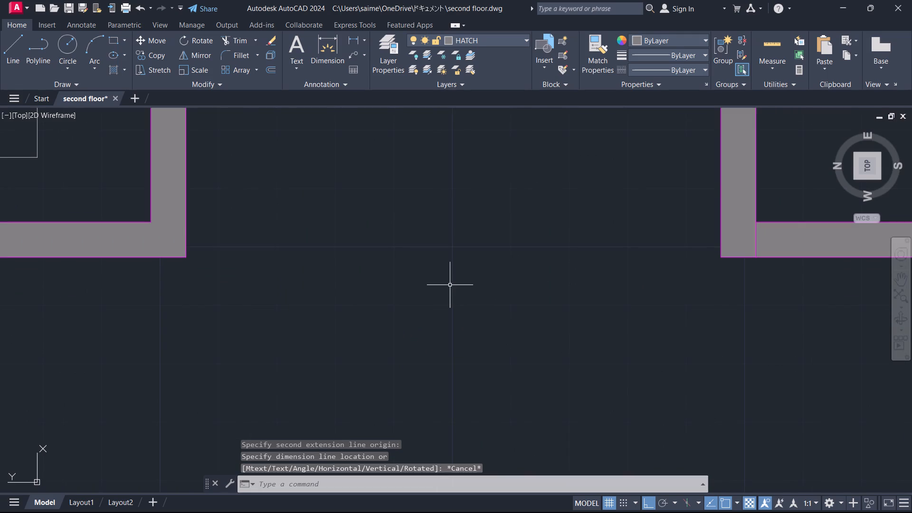
scroll(450, 285, down, 1)
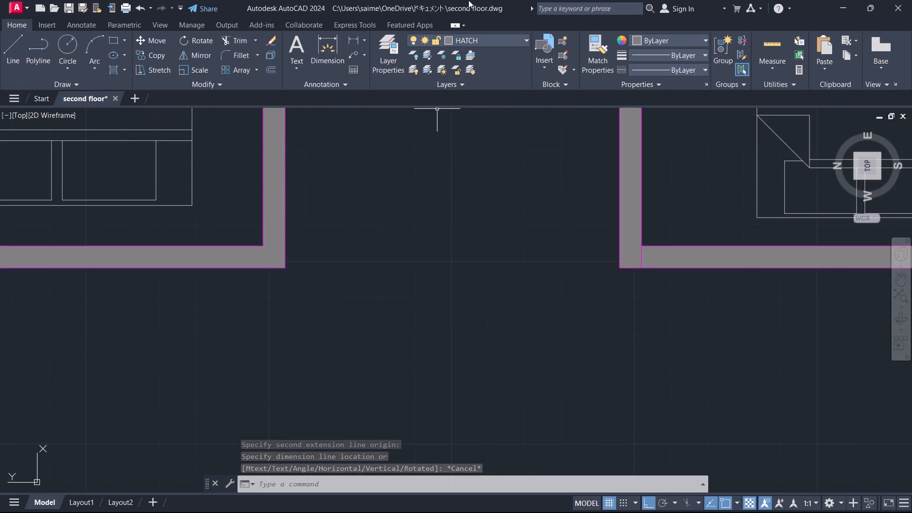
click(494, 38)
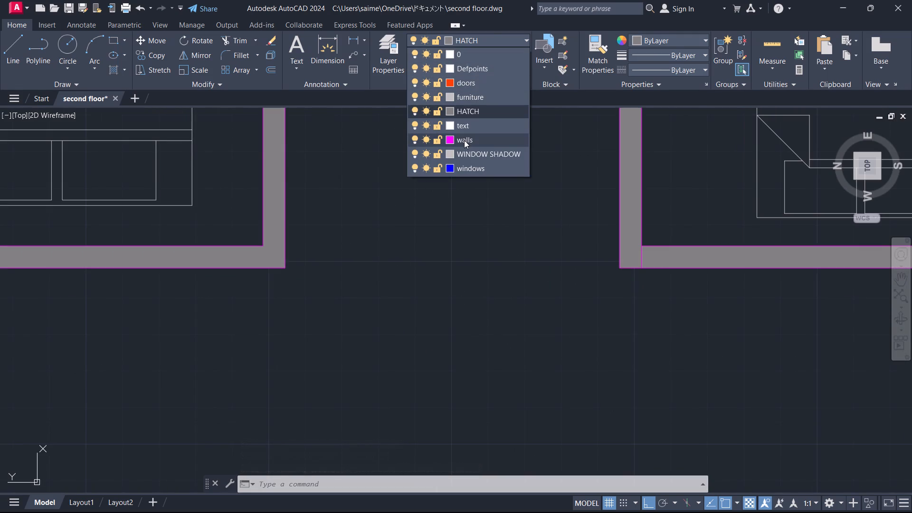
click(464, 140)
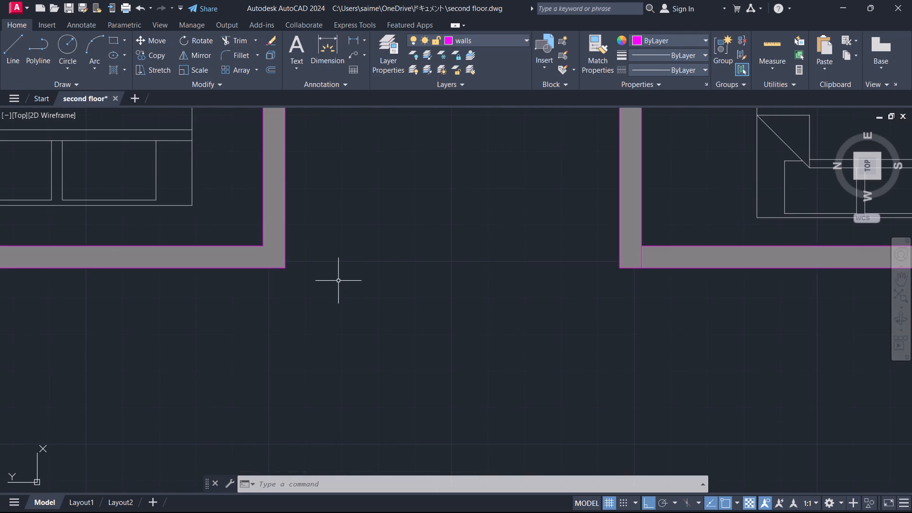
key(l)
key(Return)
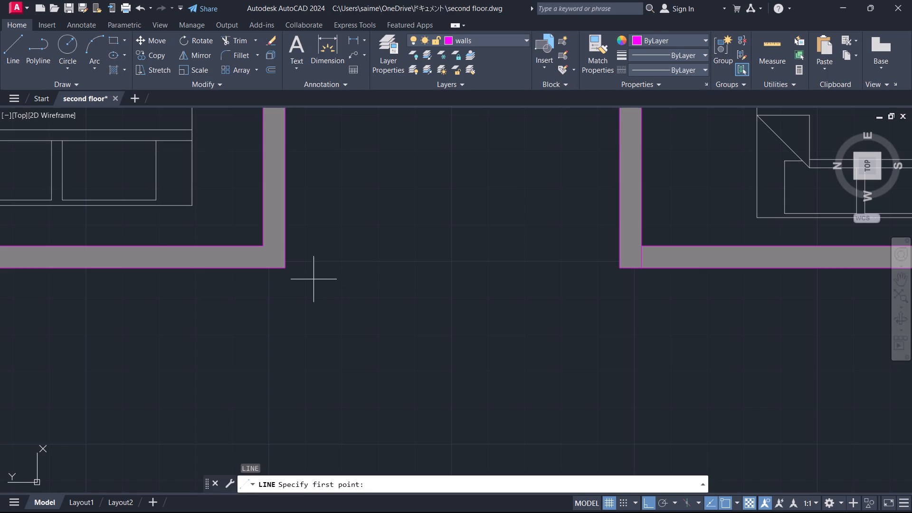
click(287, 271)
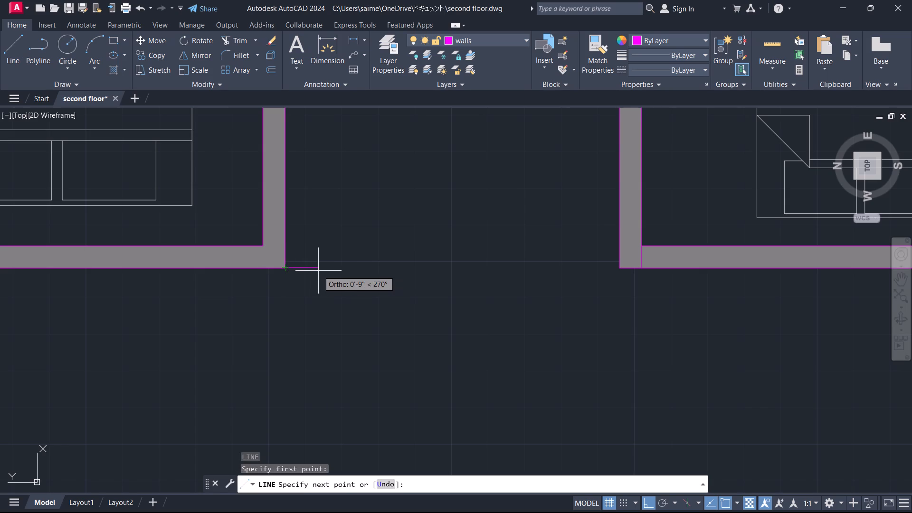
key(3)
key(Return)
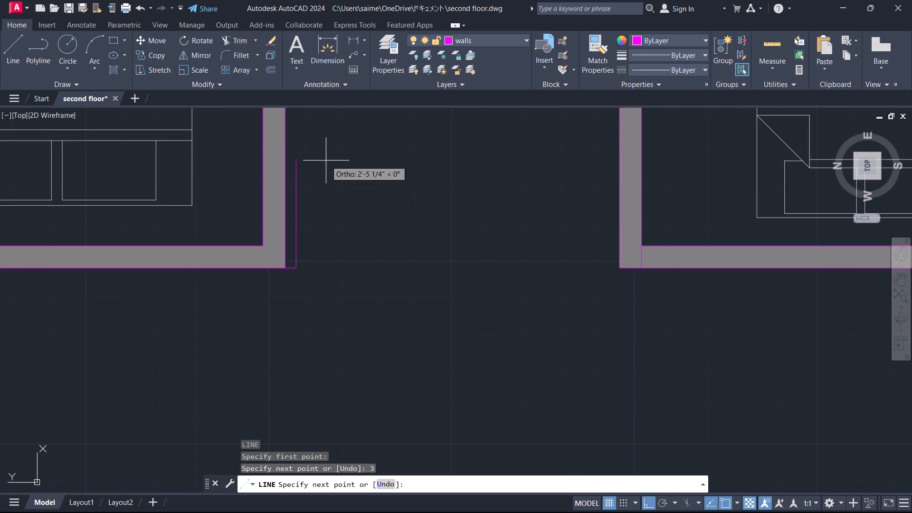
middle_drag(326, 161, 280, 262)
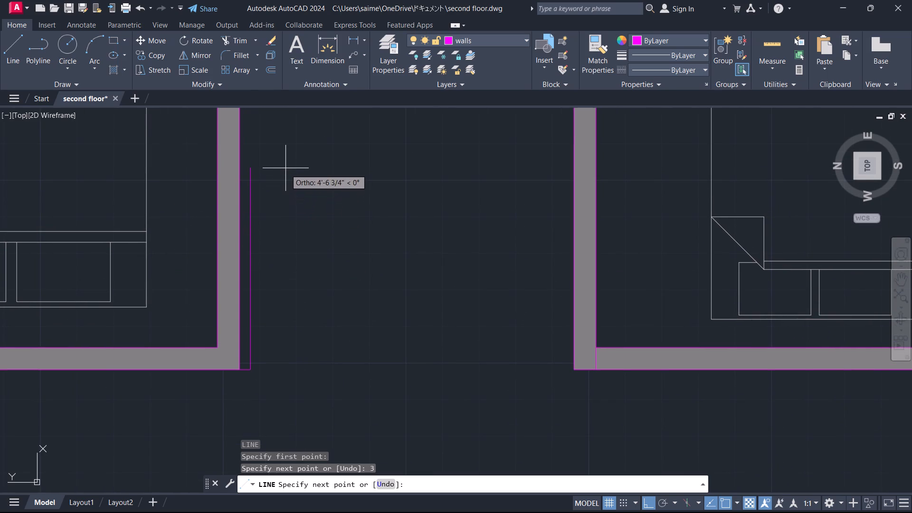
middle_drag(290, 173, 277, 232)
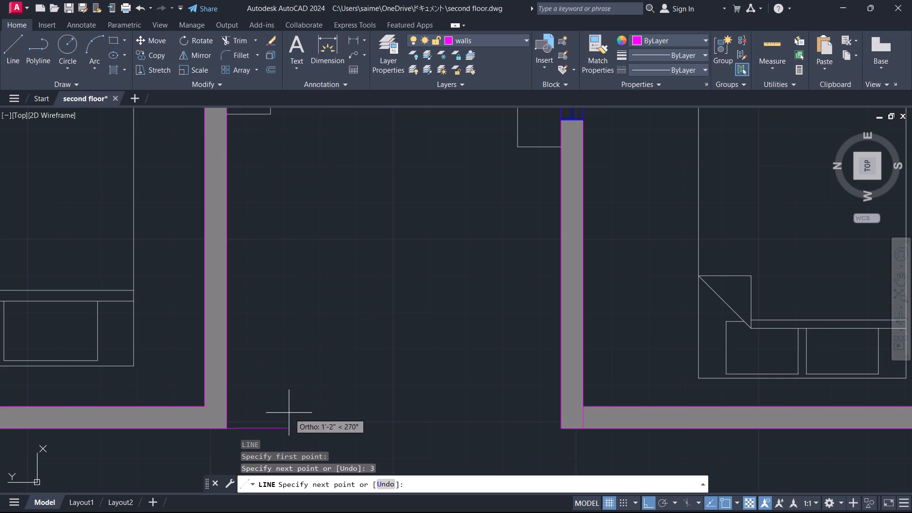
key(9)
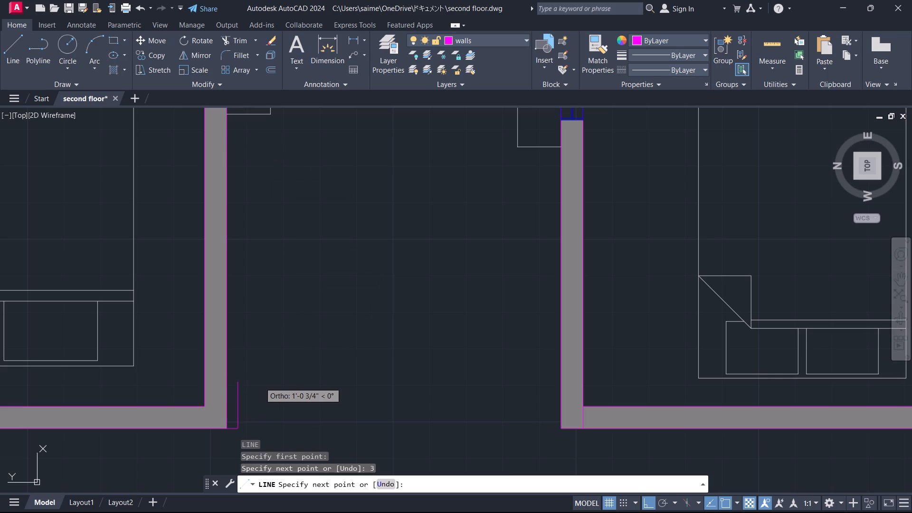
key(shift+quotedbl)
key(Return)
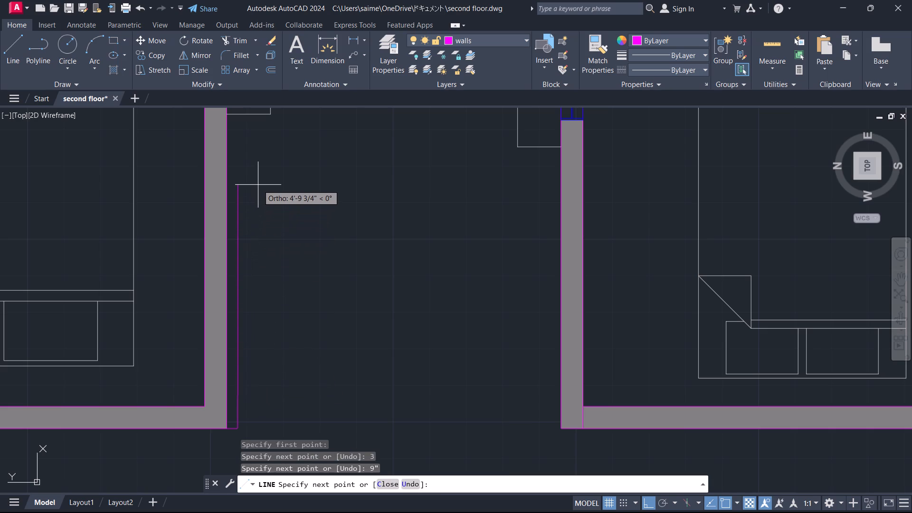
Continue the line alongside the M.BEDROOM outer wall with two more segments of 6' and 9", and finish the line.
key(6)
key(apostrophe)
key(Return)
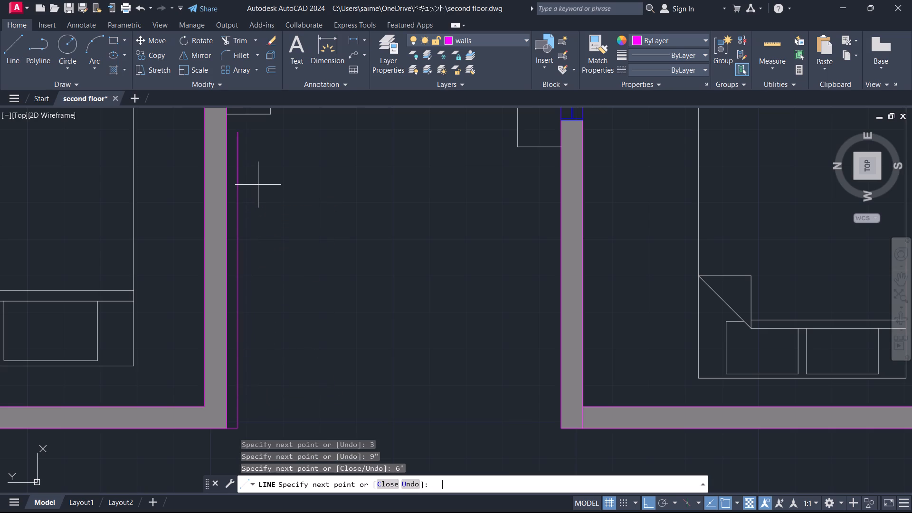
scroll(277, 165, down, 1)
middle_drag(278, 165, 278, 168)
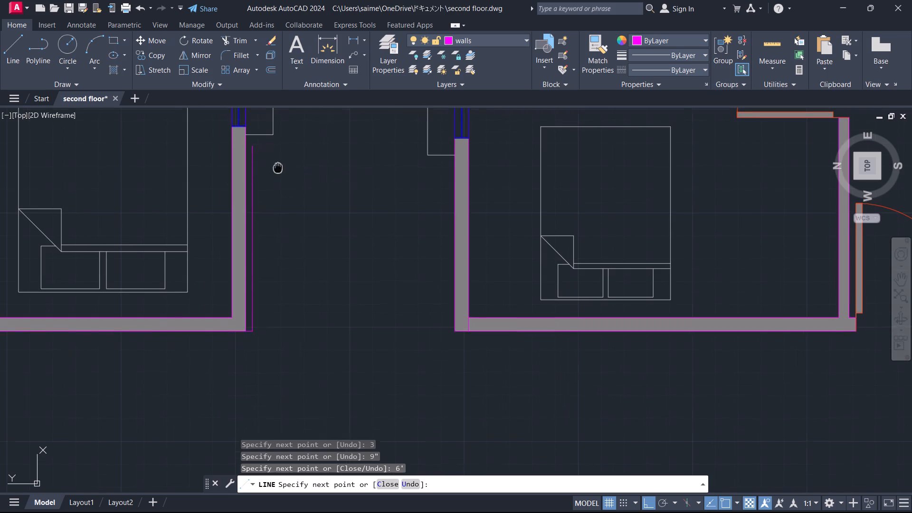
middle_drag(278, 168, 223, 275)
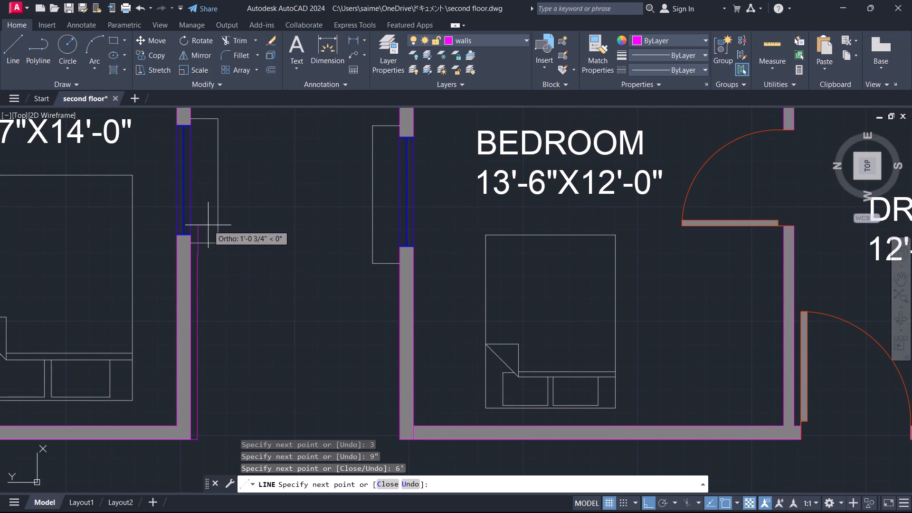
text(9")
key(Return)
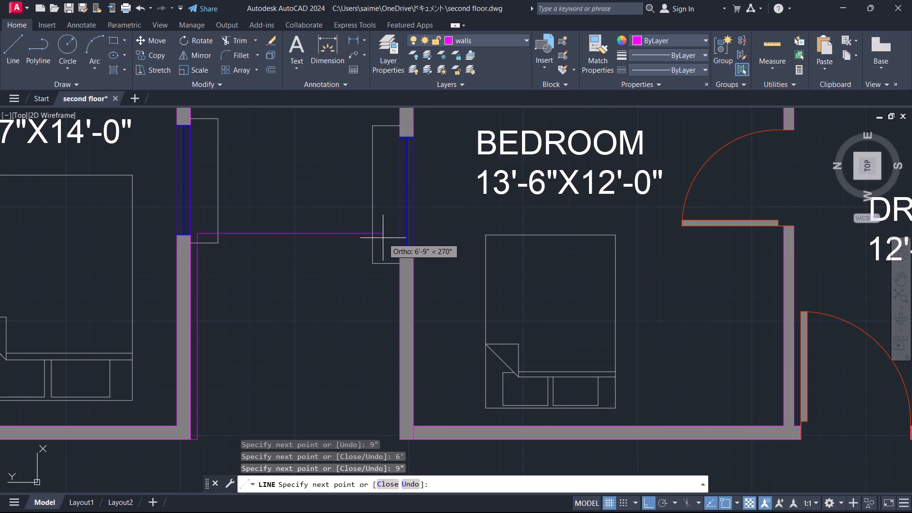
key(Escape)
End the line command and erase the window shadow outlines beside the M.BEDROOM and copied BEDROOM windows facing the gap.
click(226, 210)
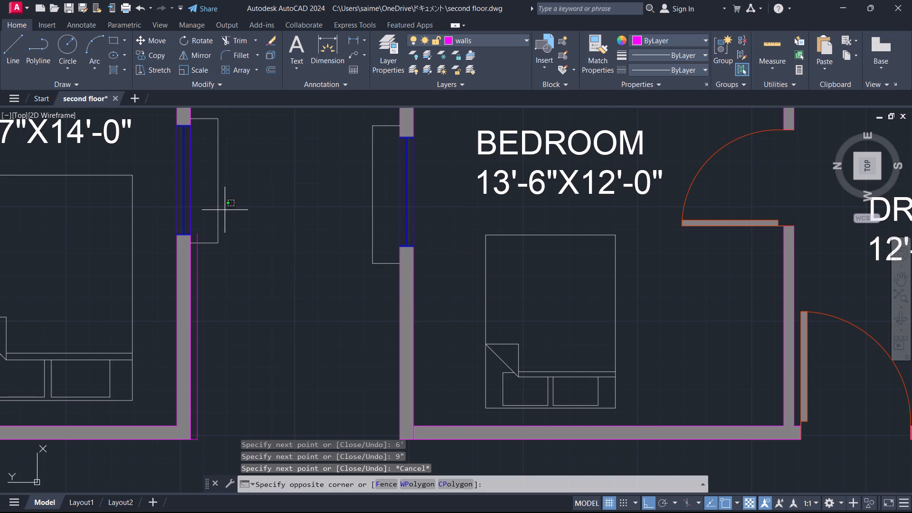
click(206, 255)
click(383, 203)
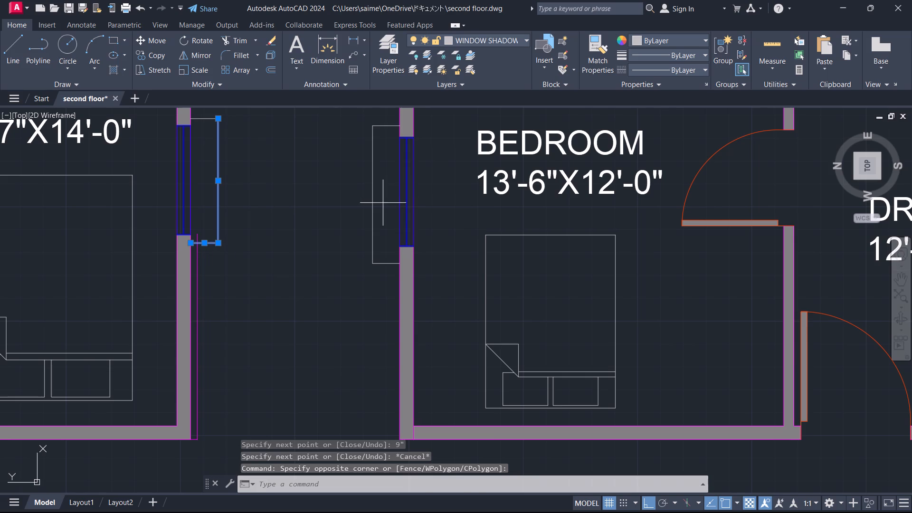
click(344, 226)
click(381, 263)
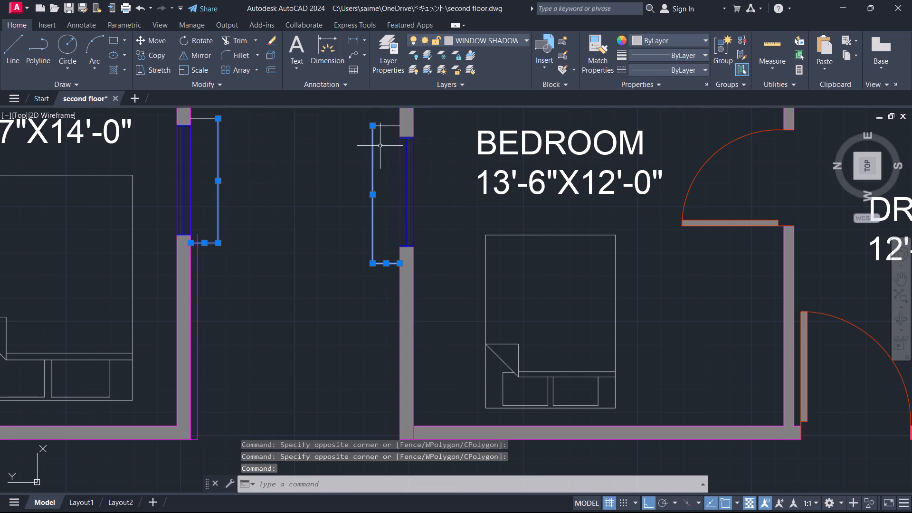
click(389, 123)
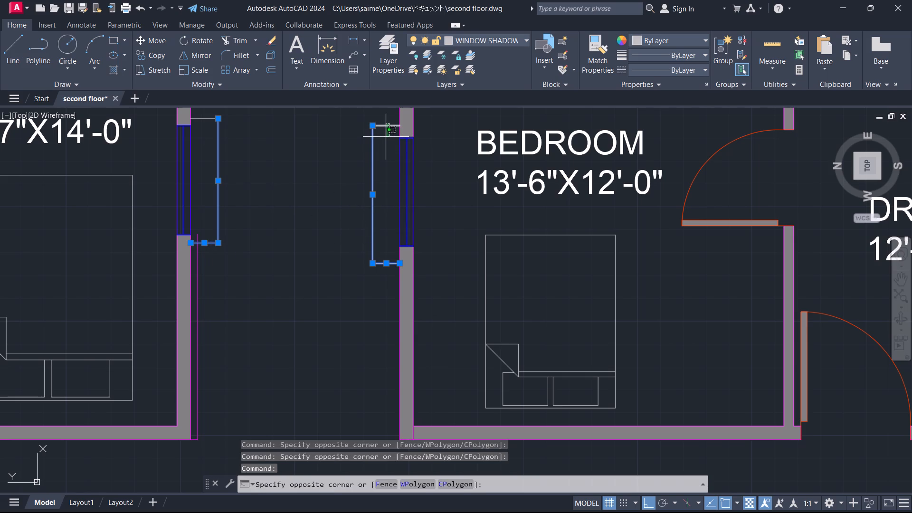
click(386, 137)
click(209, 113)
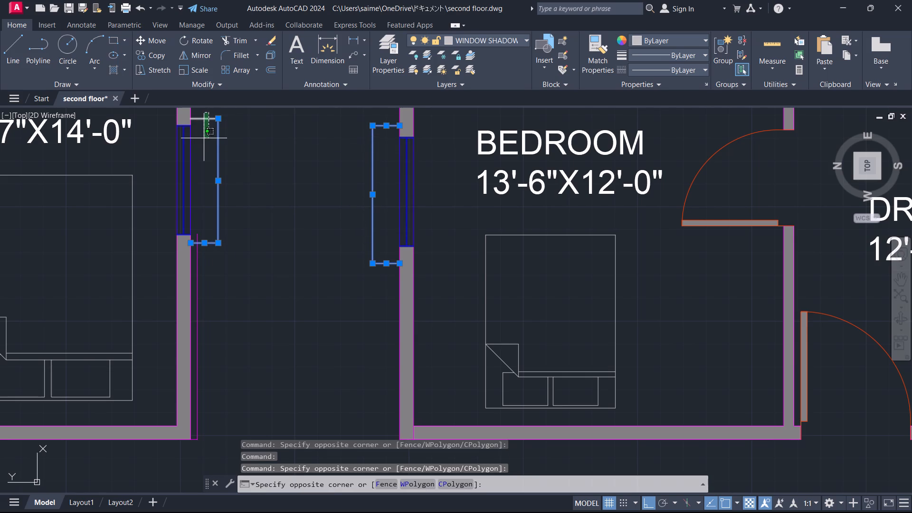
click(204, 138)
key(e)
key(Return)
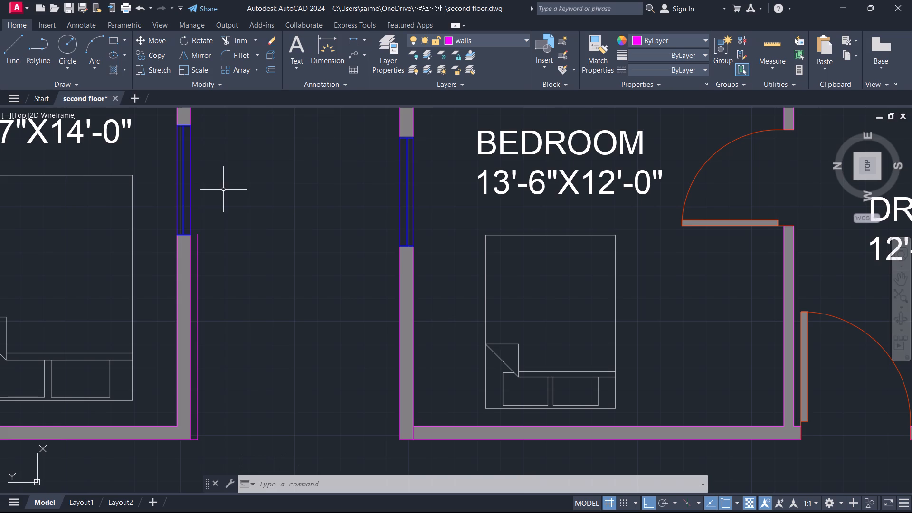
Move the copied BEDROOM's outer window up along its wall toward the toilet, using its lower outer corner as base point.
scroll(200, 233, up, 3)
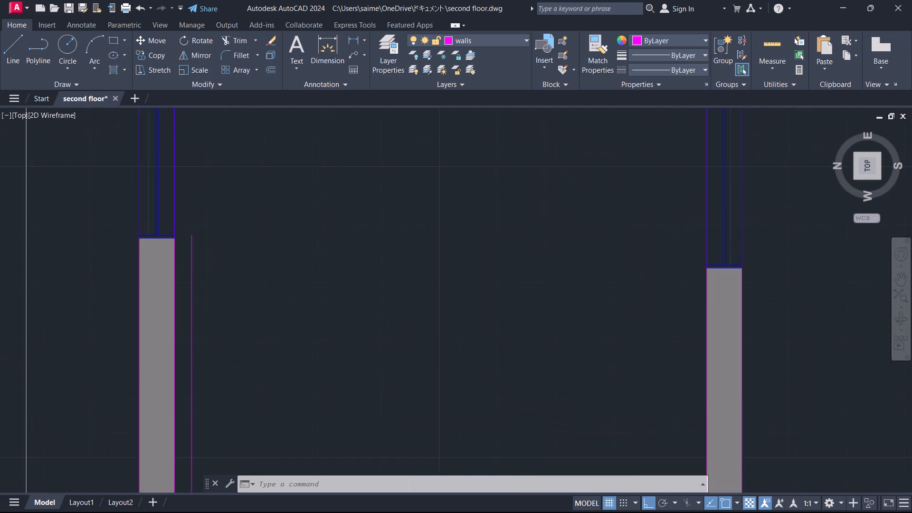
scroll(314, 247, down, 4)
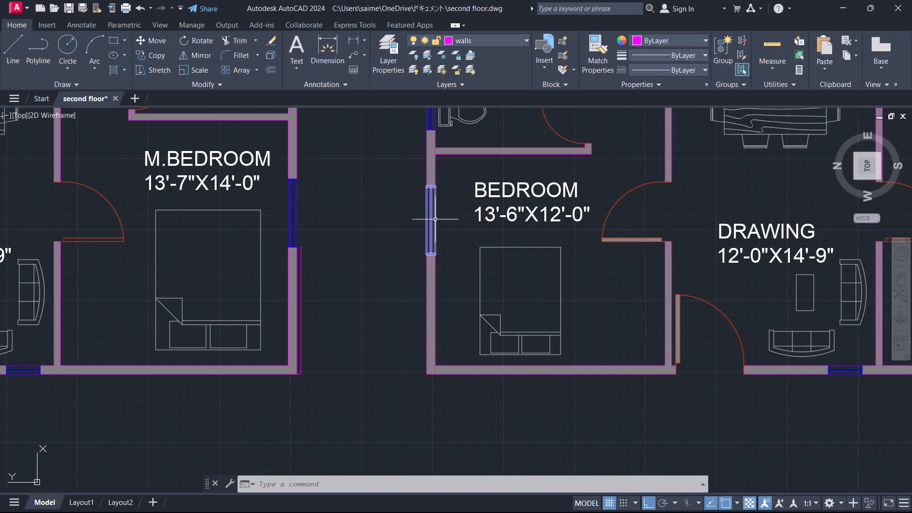
scroll(407, 250, down, 1)
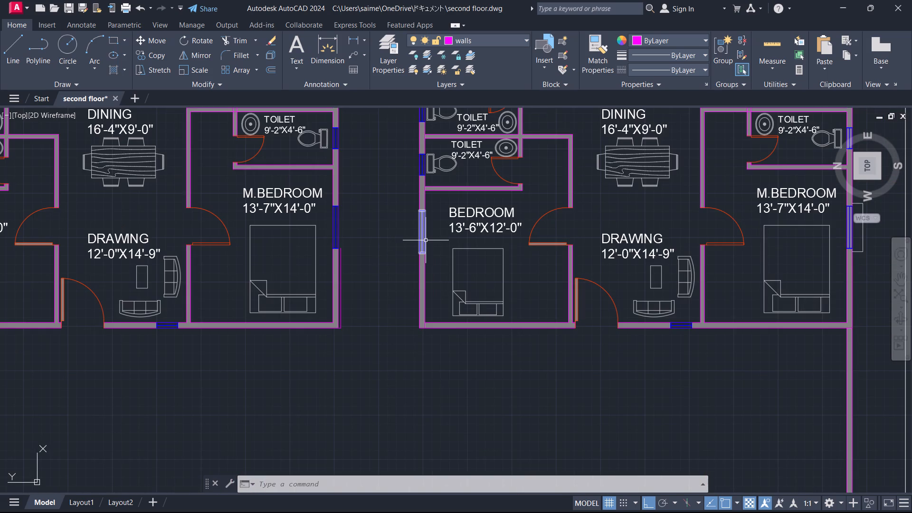
click(425, 239)
key(m)
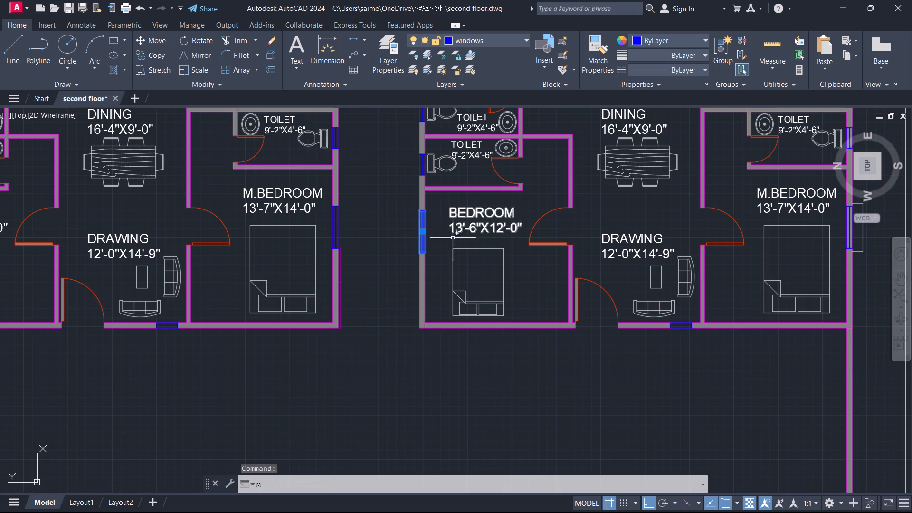
key(Return)
scroll(427, 251, up, 3)
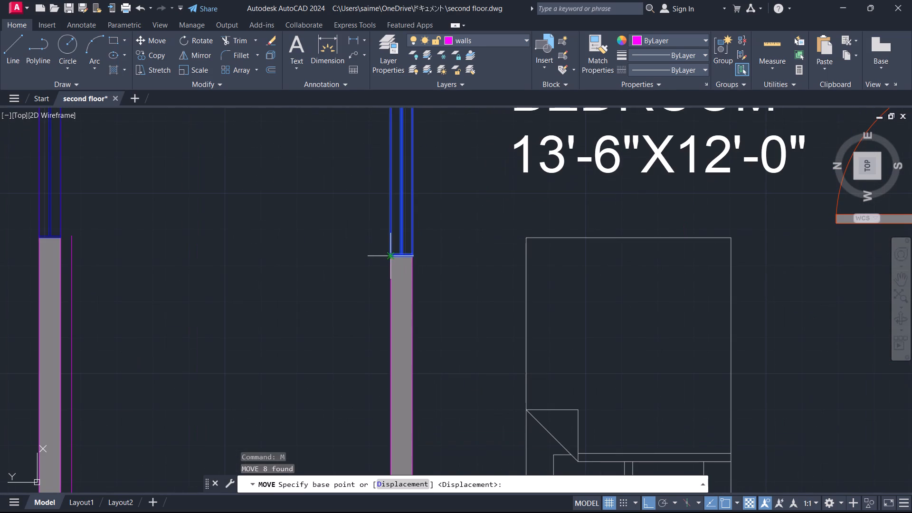
click(393, 256)
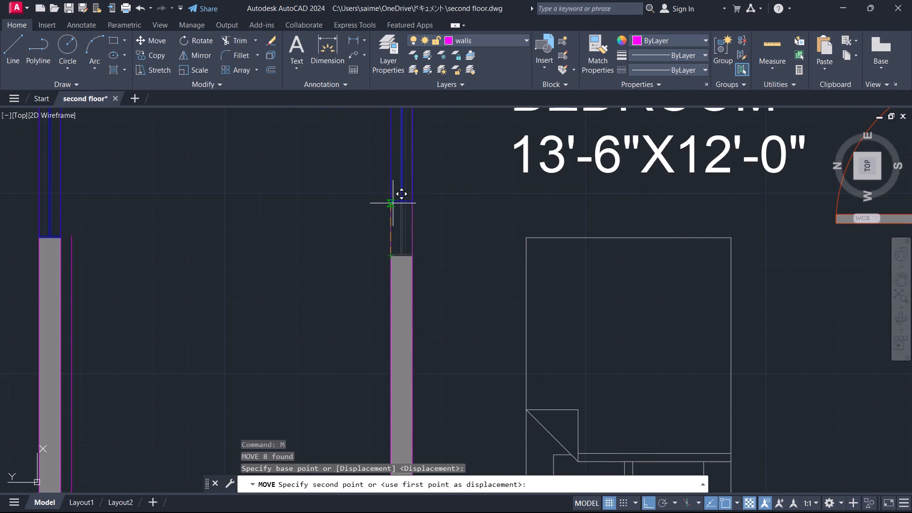
scroll(389, 208, down, 3)
scroll(390, 203, up, 3)
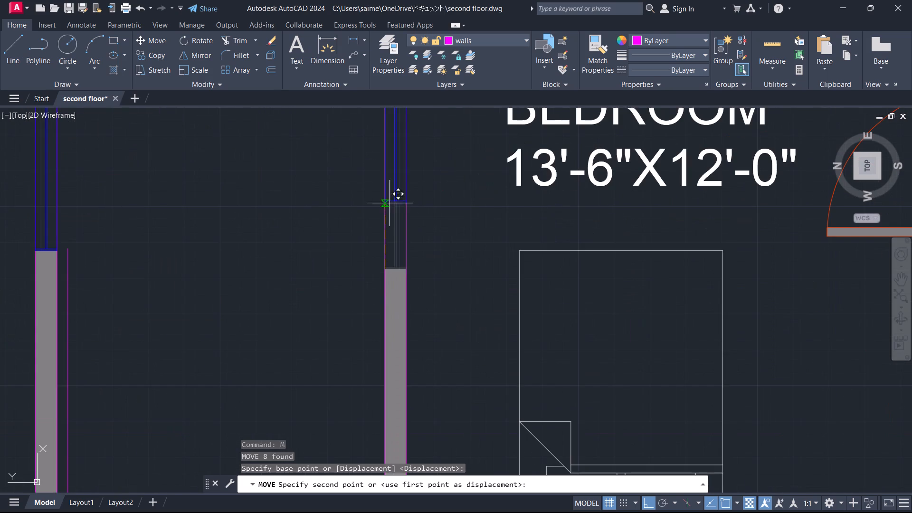
middle_drag(388, 213, 368, 292)
scroll(369, 274, down, 1)
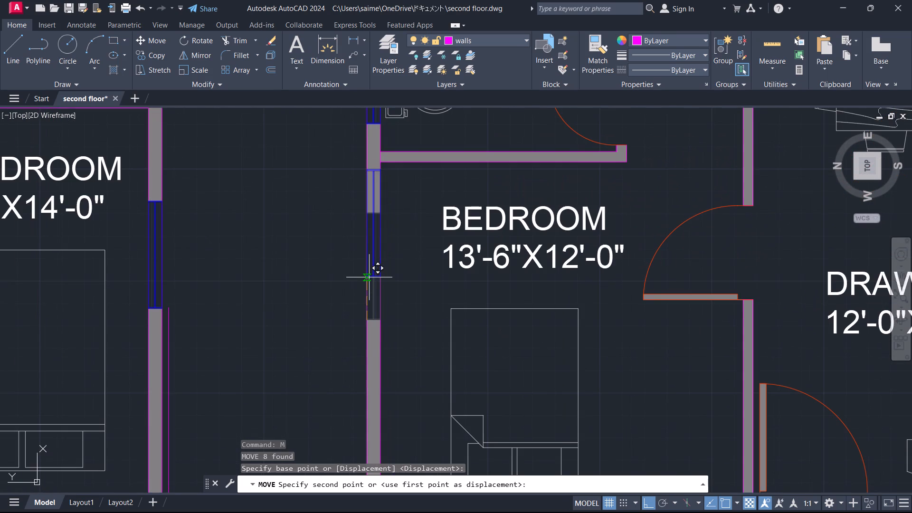
click(367, 275)
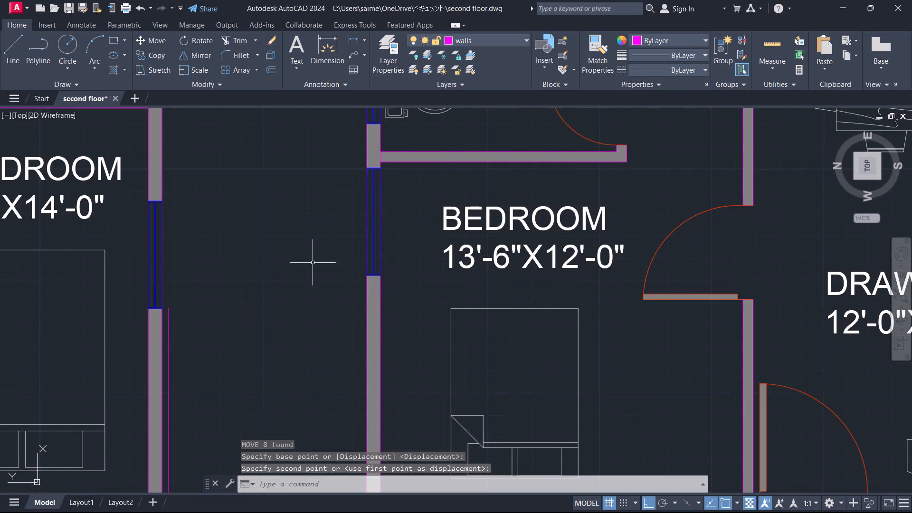
Move the first unit's M.BEDROOM outer window a short distance up along its wall, from its lower corner on the gap side.
click(170, 281)
click(138, 285)
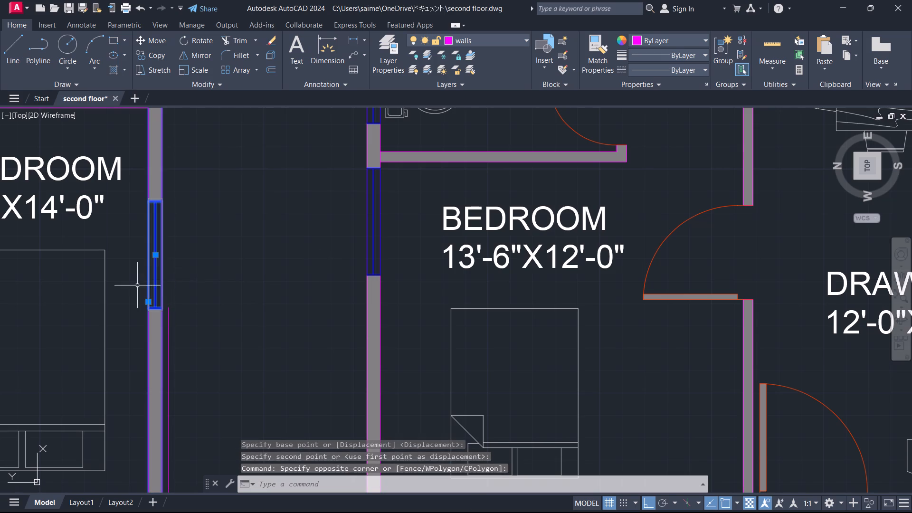
key(Escape)
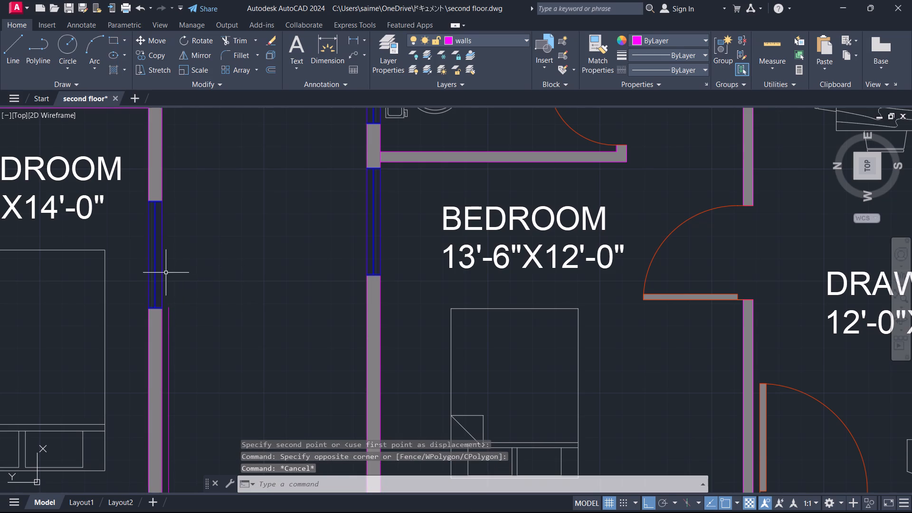
click(161, 272)
key(m)
key(Return)
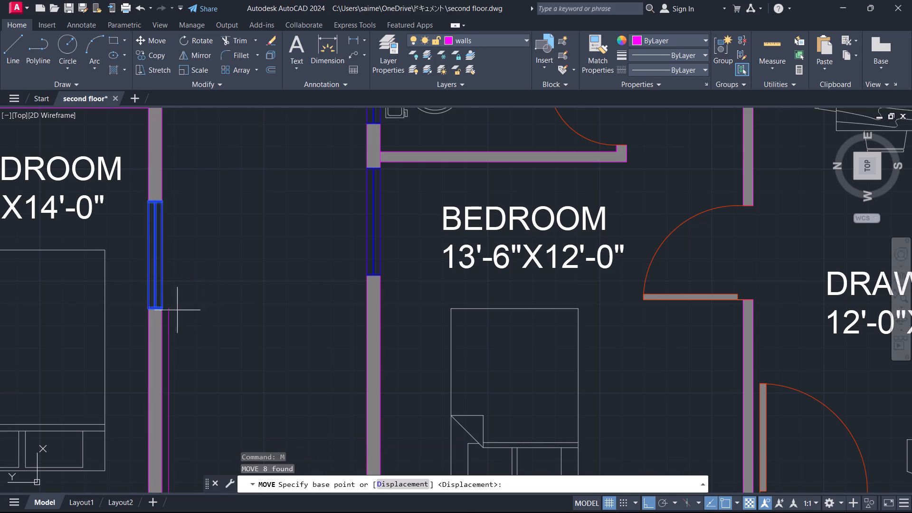
scroll(156, 310, up, 3)
click(180, 311)
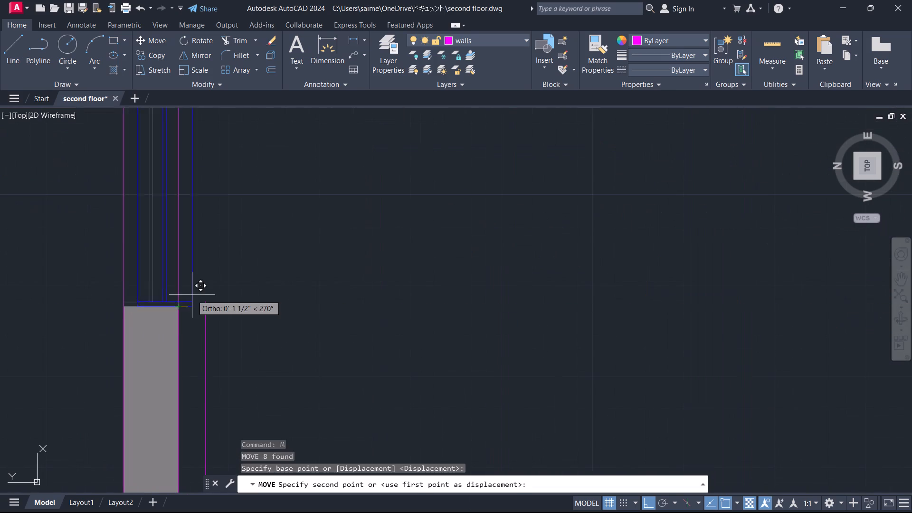
click(188, 256)
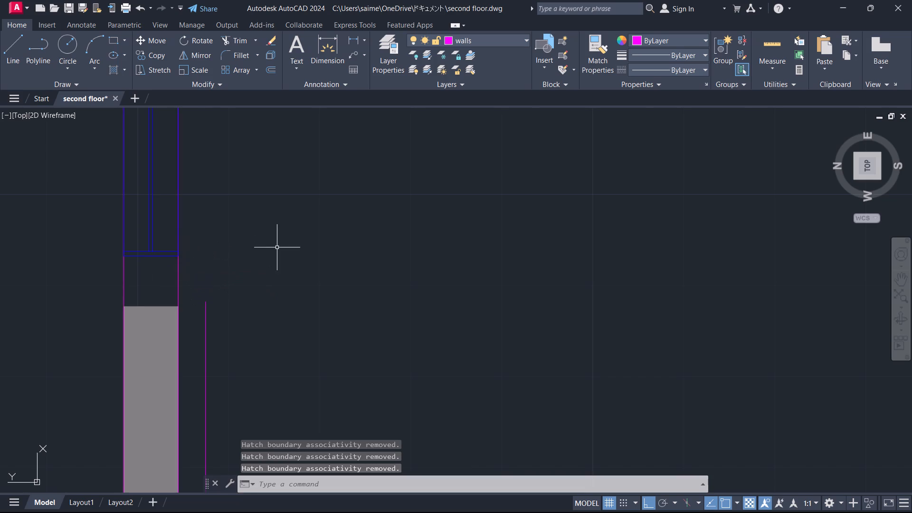
On the walls layer, start a line at the copied BEDROOM's outer corner, going 3" into the gap and 9" up alongside the wall.
scroll(278, 247, down, 3)
middle_drag(315, 231, 290, 306)
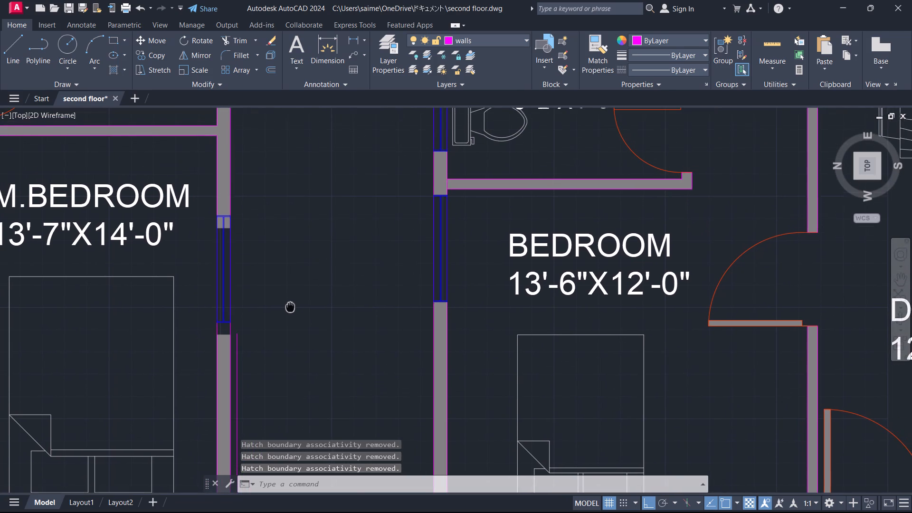
middle_drag(290, 306, 299, 291)
middle_click(299, 291)
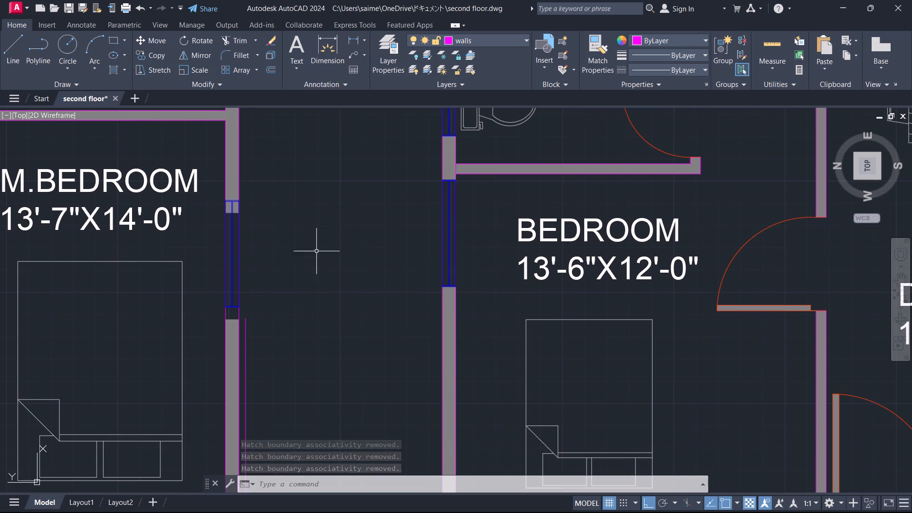
scroll(322, 232, down, 1)
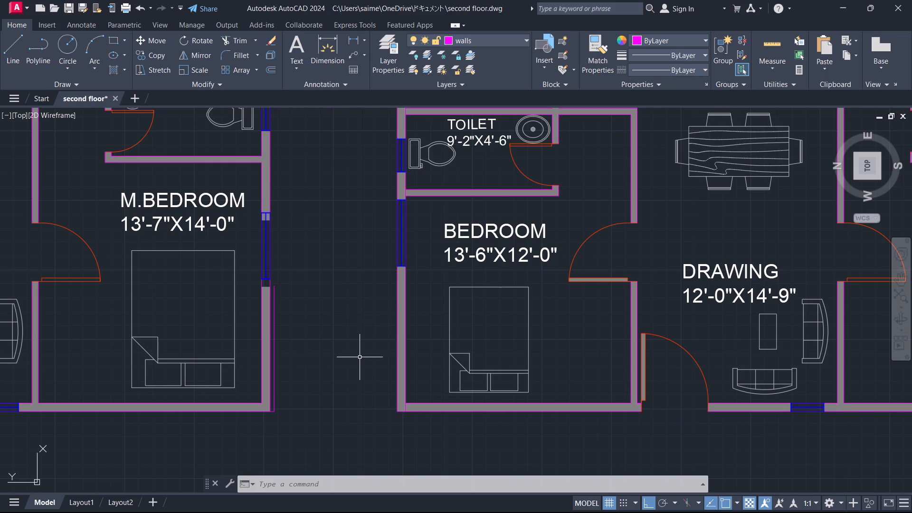
scroll(371, 410, down, 1)
middle_drag(371, 410, 374, 371)
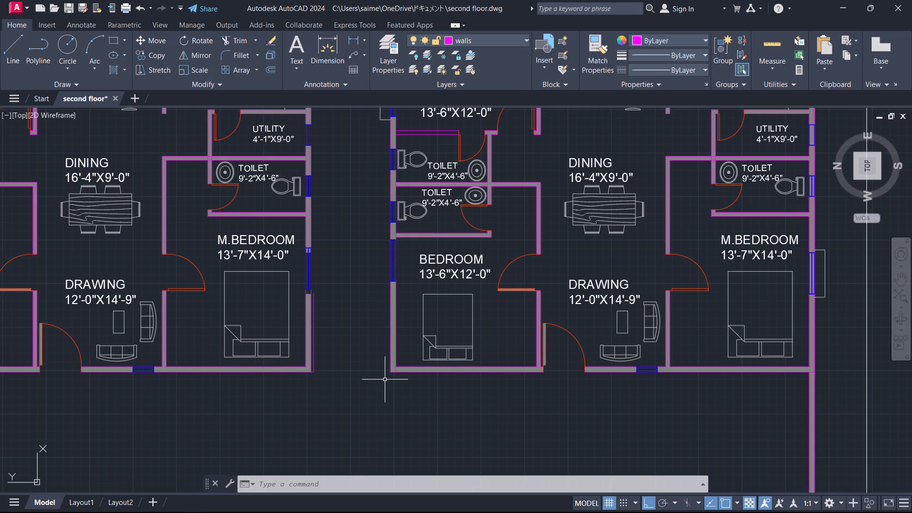
key(l)
key(Return)
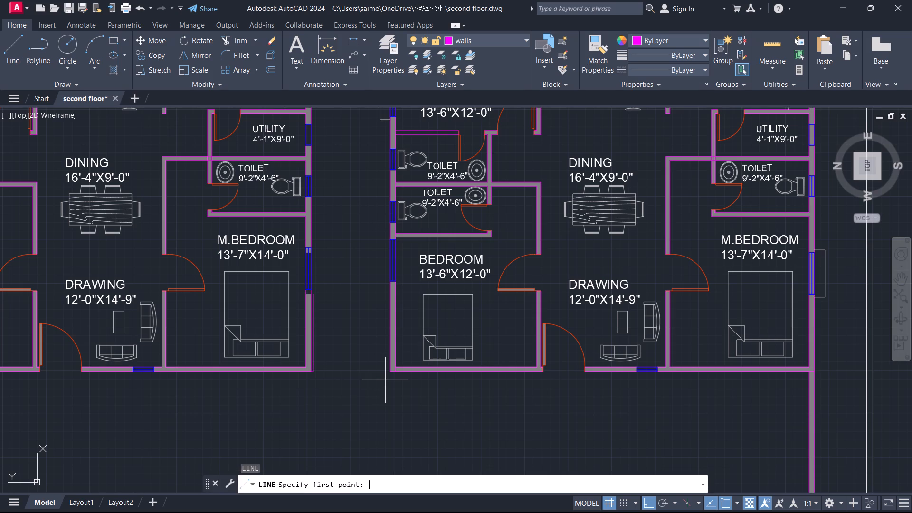
scroll(387, 379, up, 3)
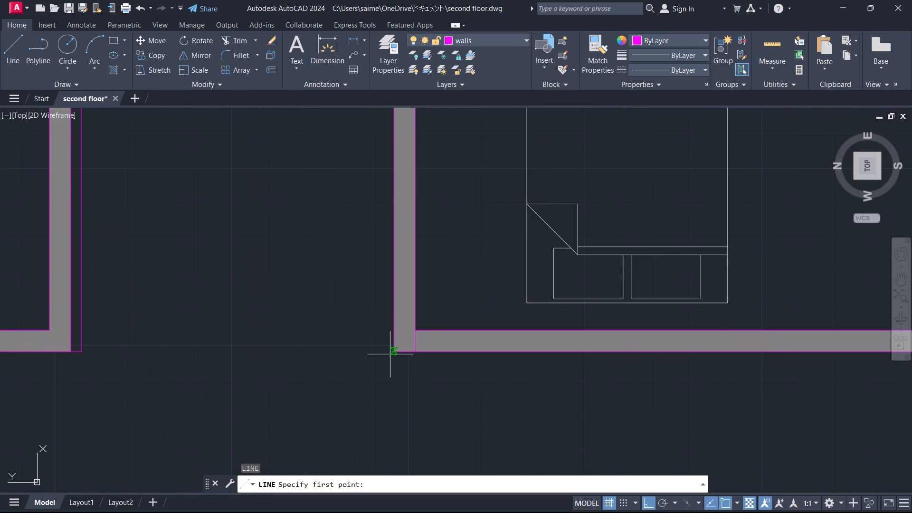
click(393, 353)
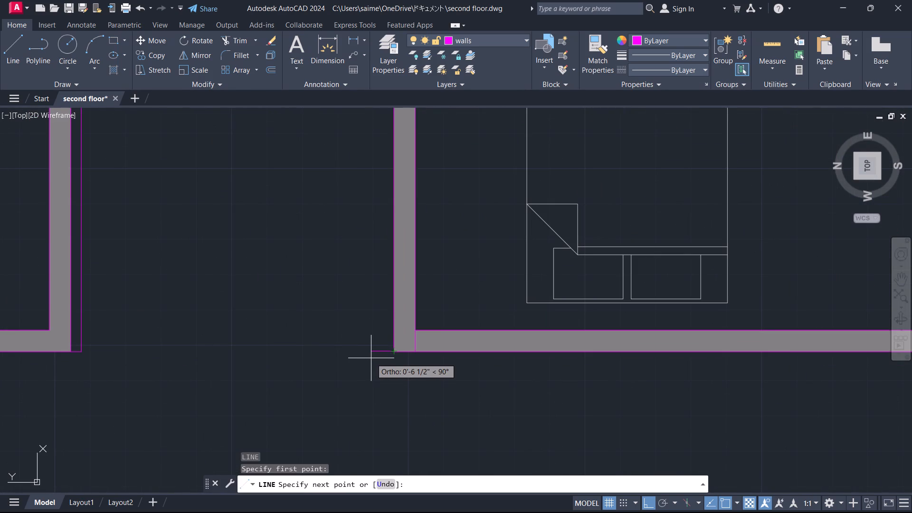
key(3)
key(Return)
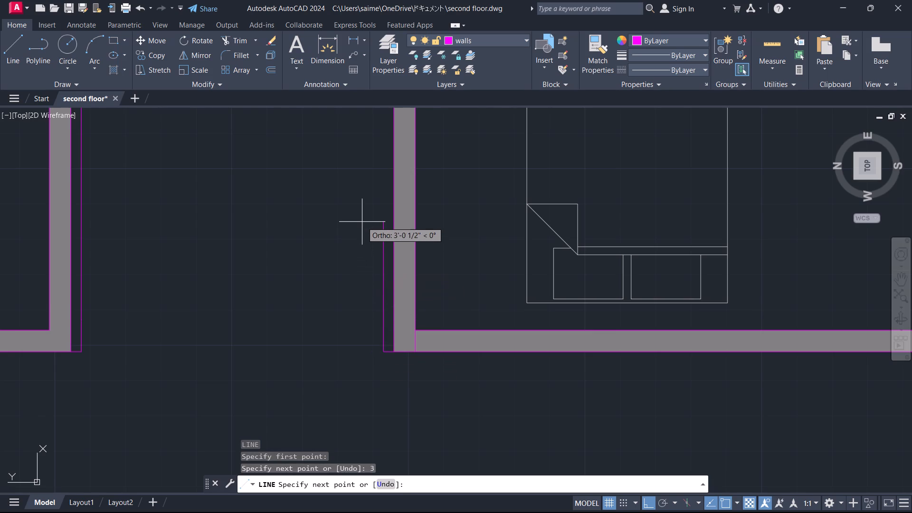
scroll(362, 222, down, 1)
middle_drag(362, 222, 329, 390)
middle_drag(331, 373, 332, 371)
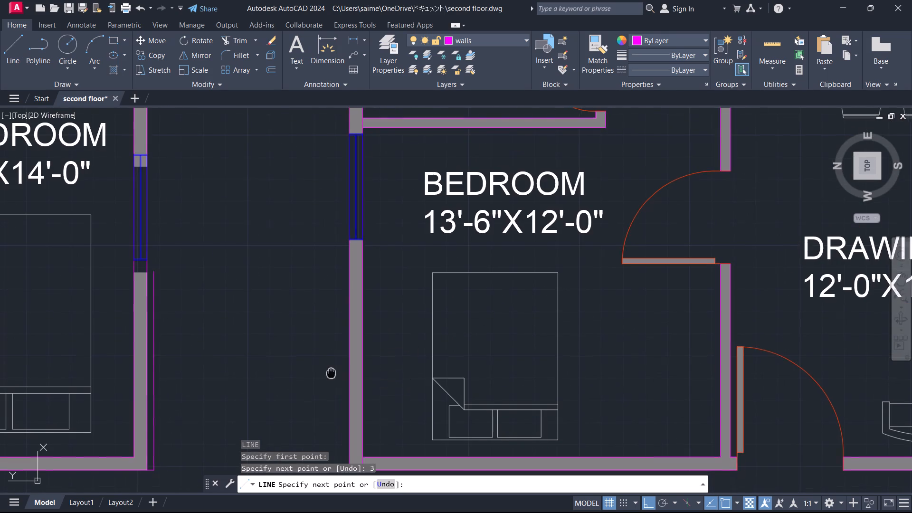
middle_drag(332, 371, 361, 256)
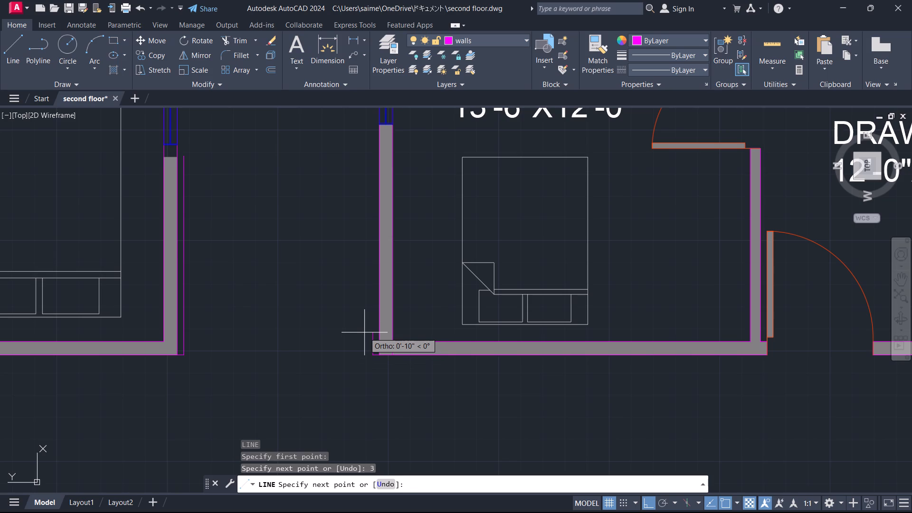
key(9)
key(Return)
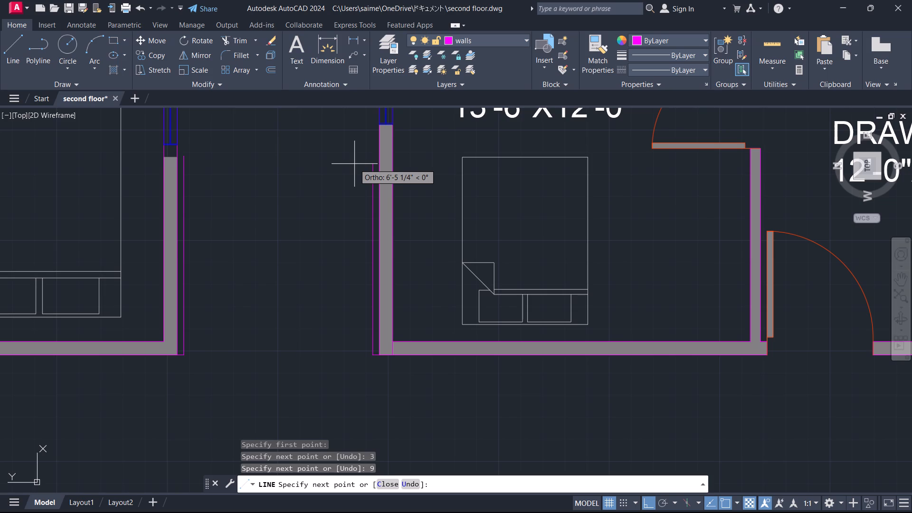
Continue the line alongside the BEDROOM wall by 6' and 9", join it across the gap to the M.BEDROOM line's upper end, and finish.
text(6')
key(Return)
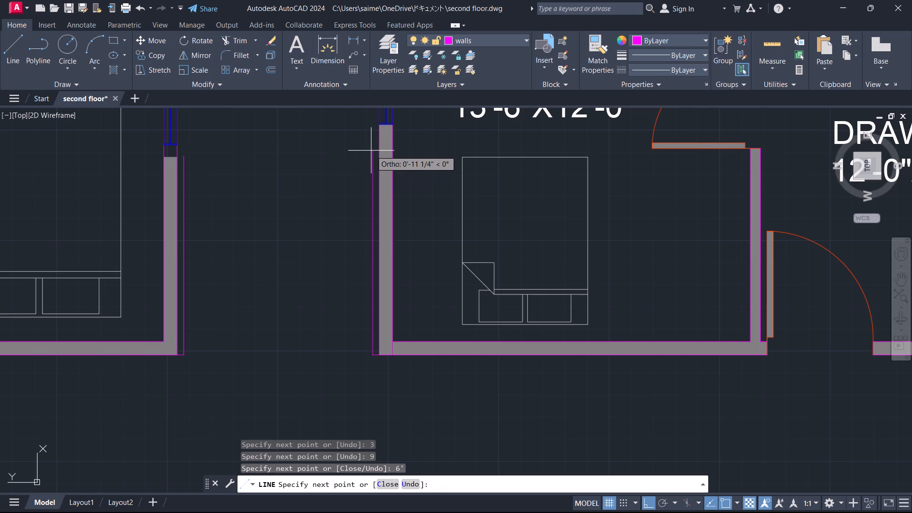
text(9")
key(Return)
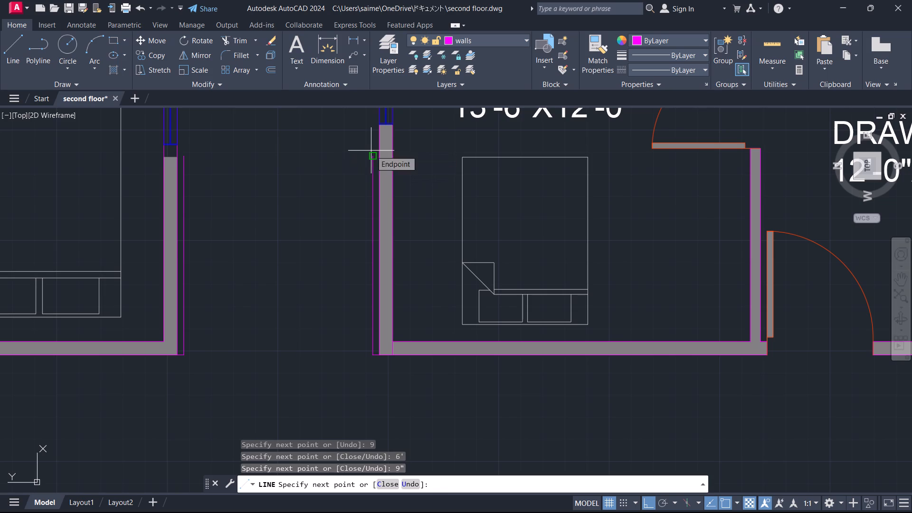
click(183, 158)
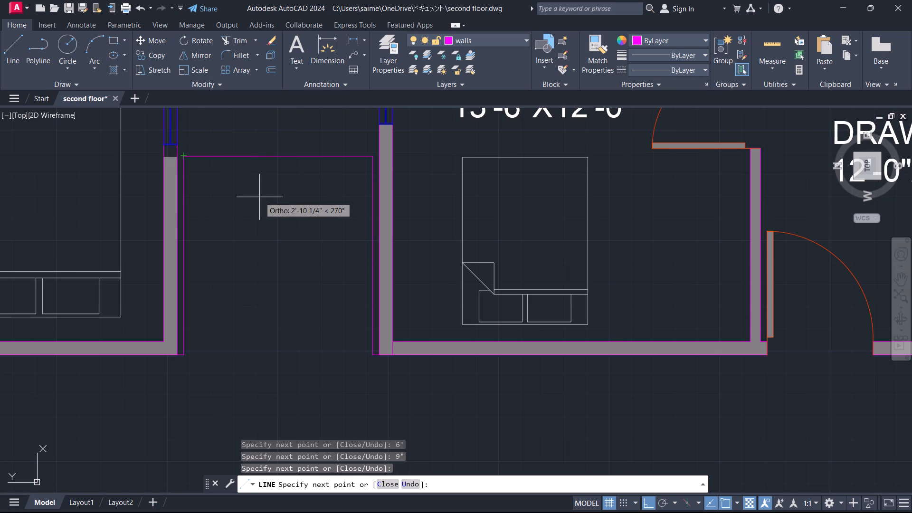
key(Escape)
Offset the magenta line crossing the gap between the two bedroom walls by 9" downward, into the outlined area.
click(276, 154)
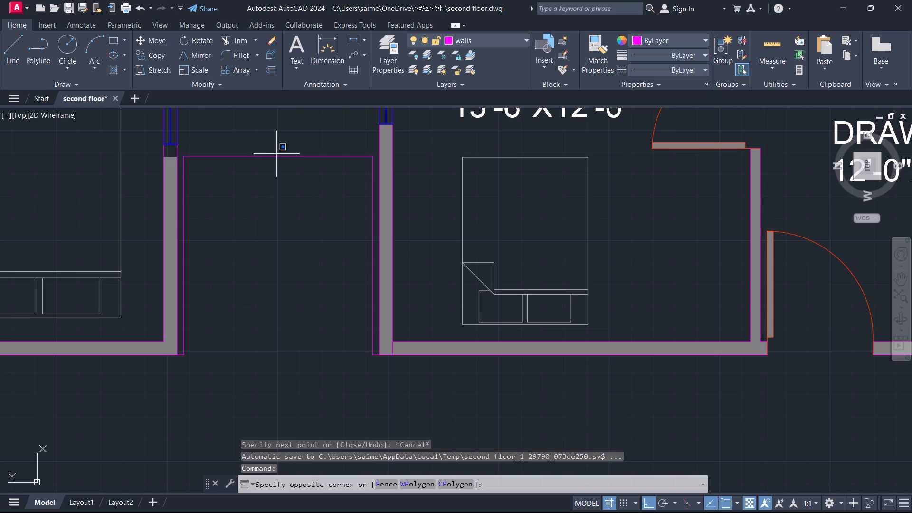
click(269, 169)
key(o)
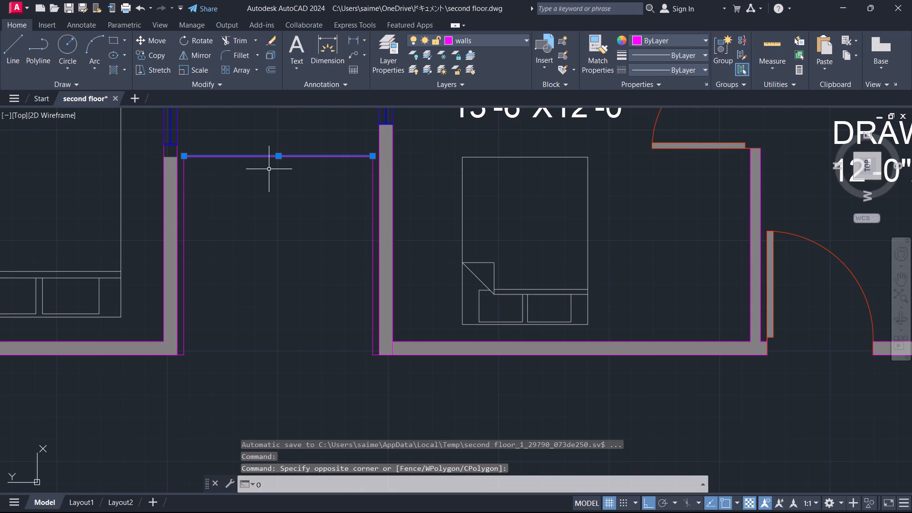
key(Return)
click(274, 153)
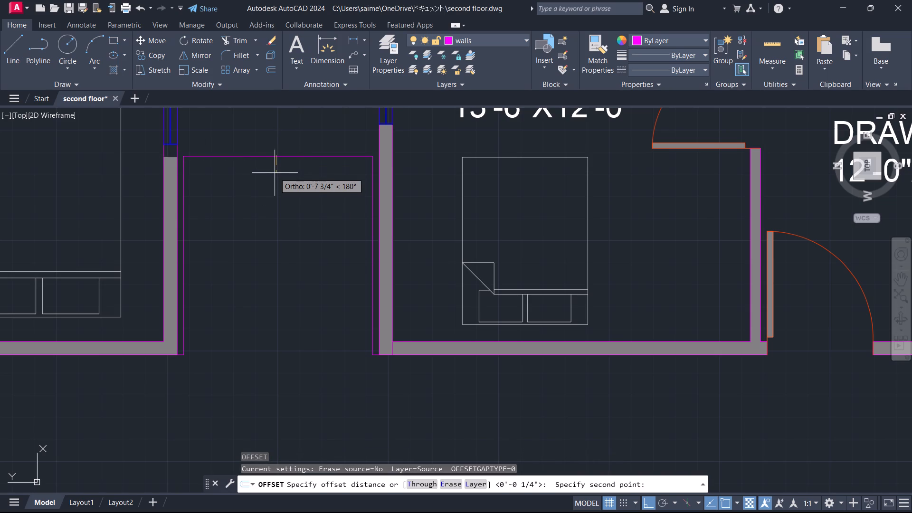
text(9")
key(Return)
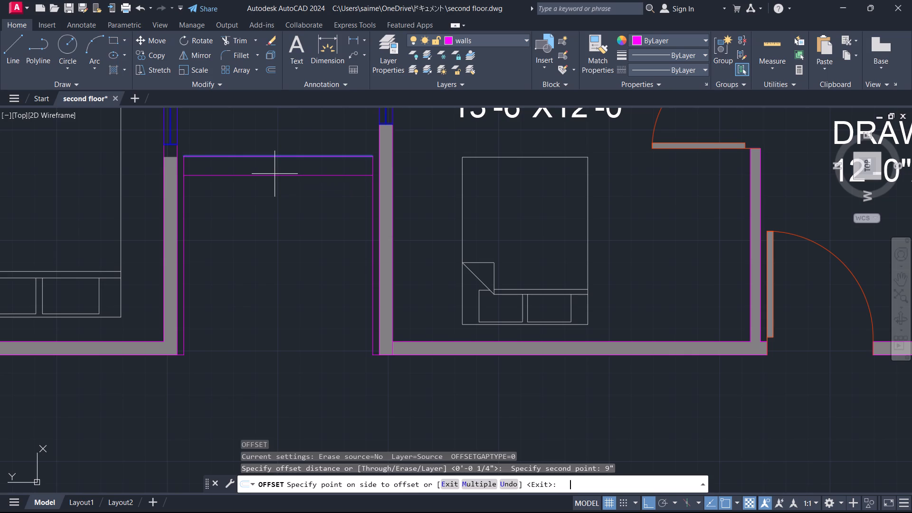
click(269, 200)
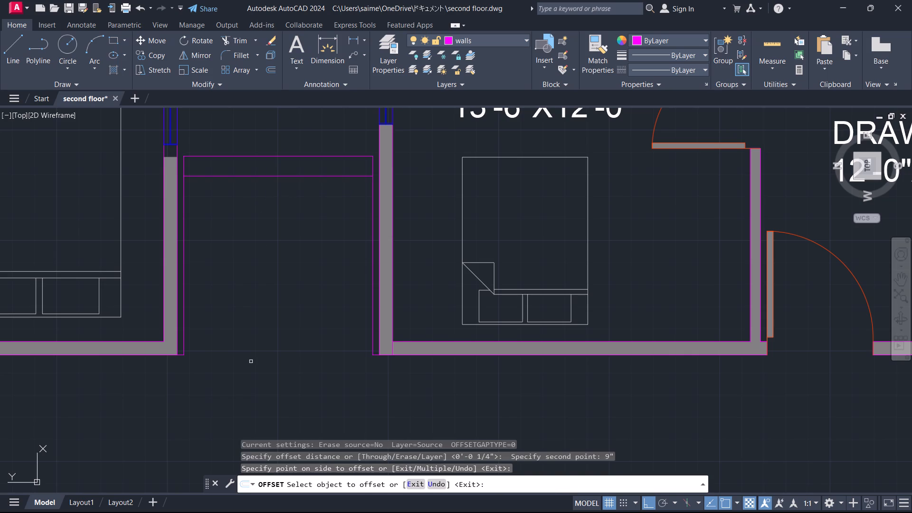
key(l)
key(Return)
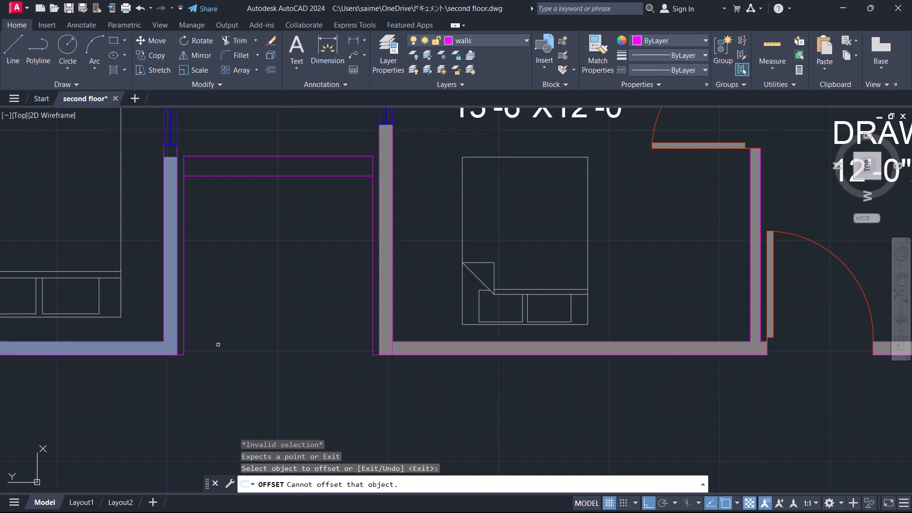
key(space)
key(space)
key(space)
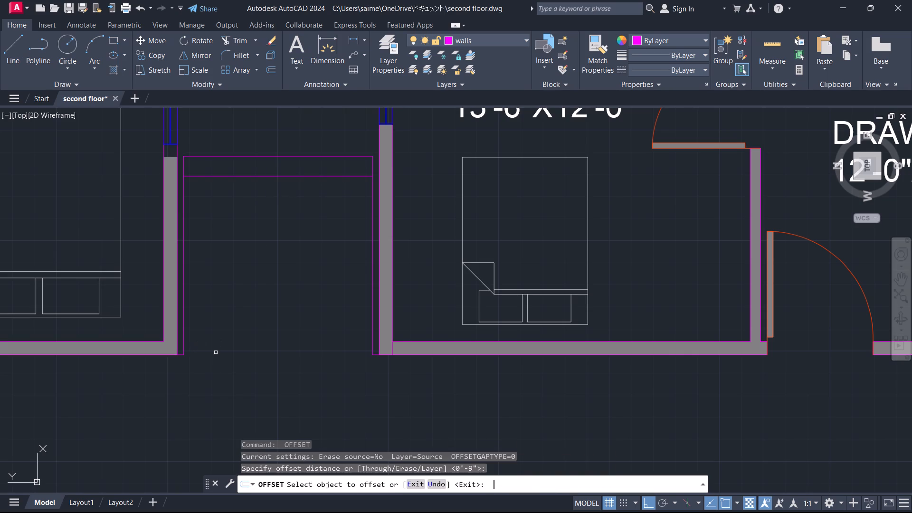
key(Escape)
Draw a line across the bottom of the gap, joining the lower ends of the two upright magenta lines.
key(l)
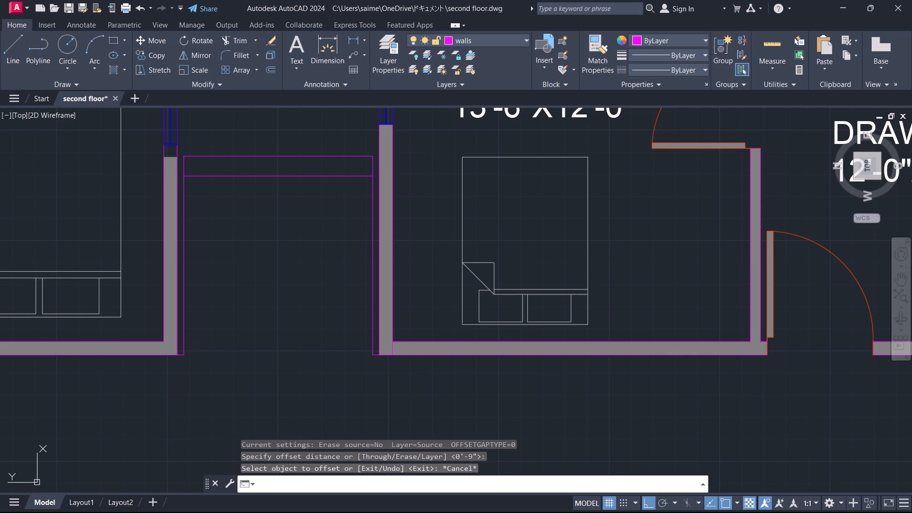
key(Return)
click(183, 355)
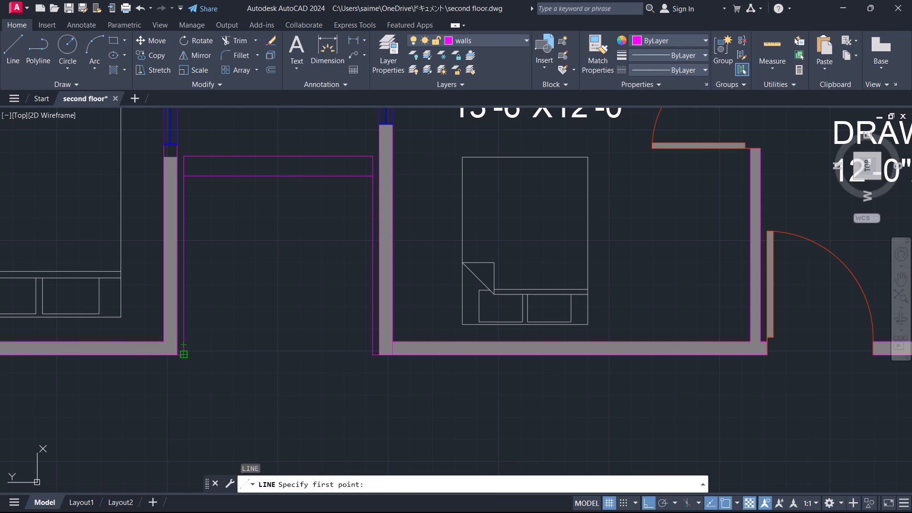
click(374, 355)
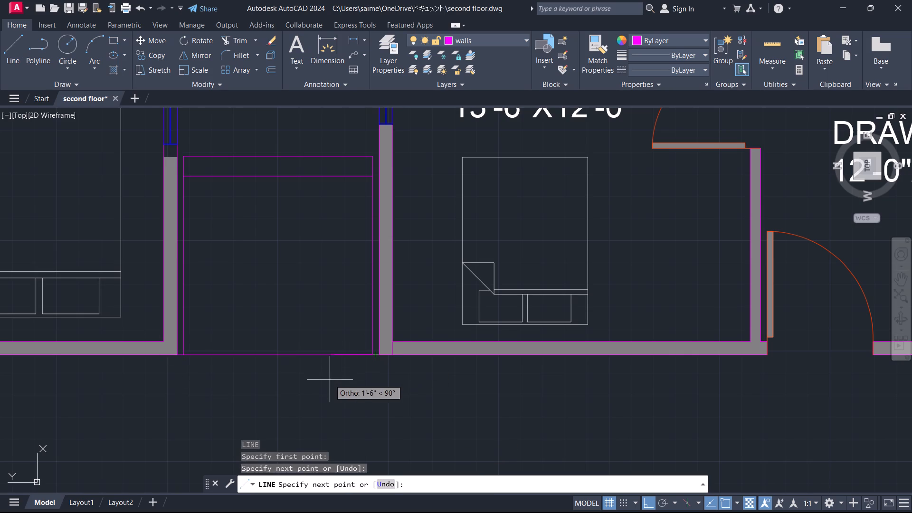
key(Escape)
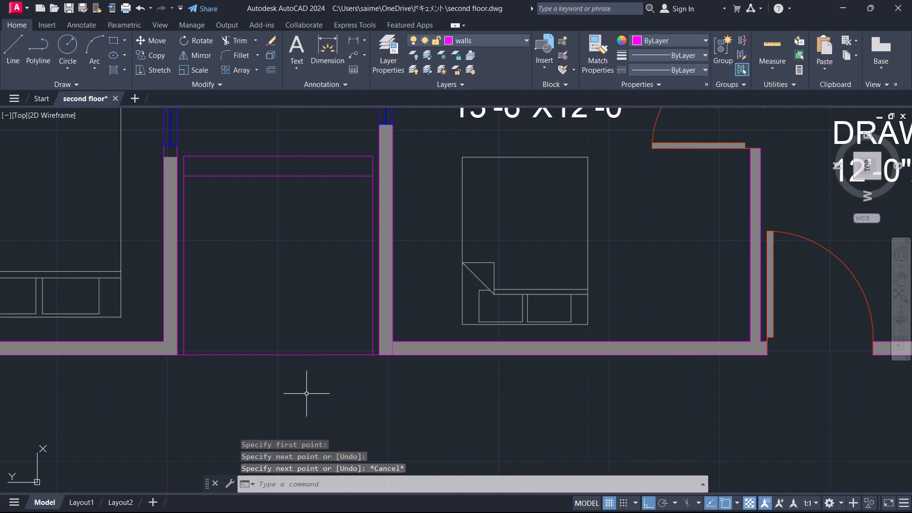
Offset the gap's bottom closing line by 9" upward, into the outlined area.
key(o)
key(Return)
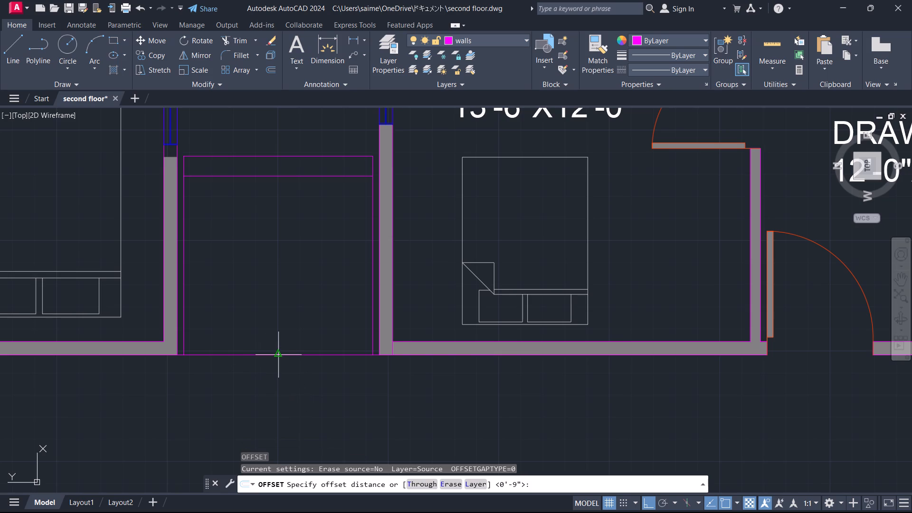
click(275, 352)
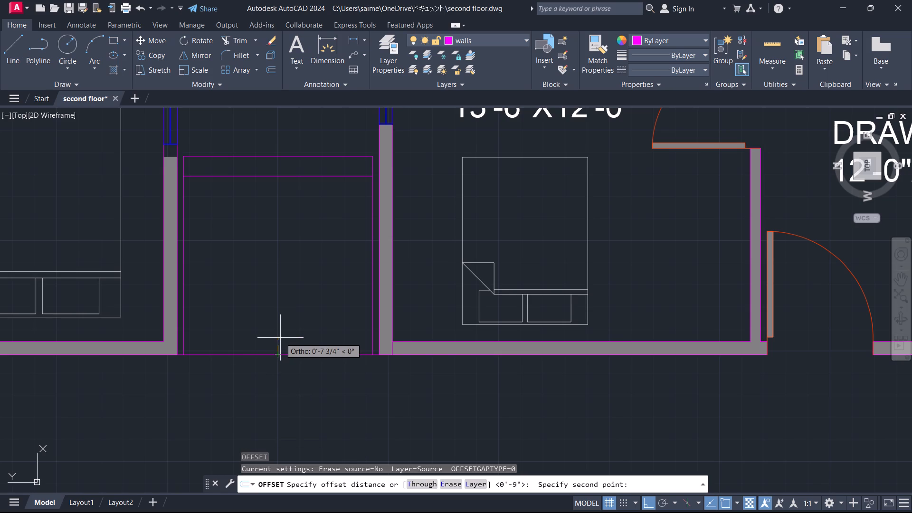
text(9")
key(Return)
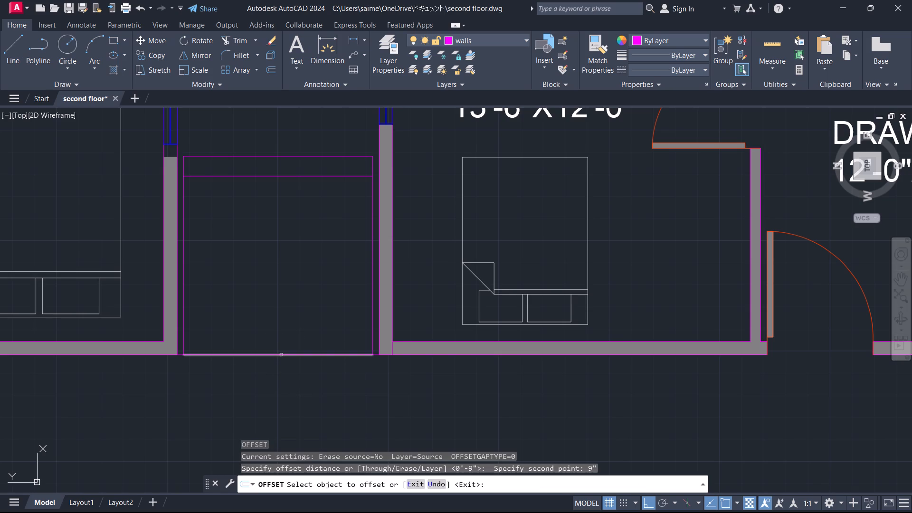
click(281, 355)
click(298, 314)
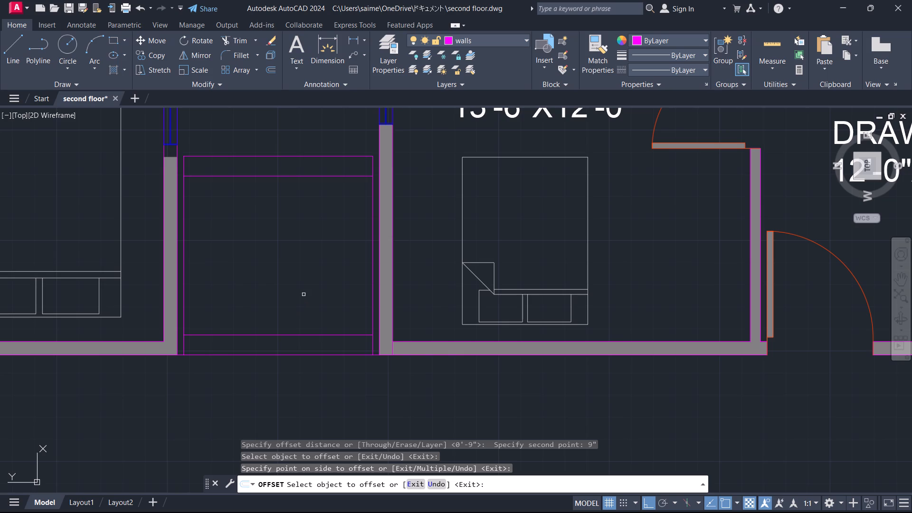
Choose the solid hatch pattern, make HATCH the current layer, and leave the Hatch command without filling anything.
middle_drag(304, 294, 332, 429)
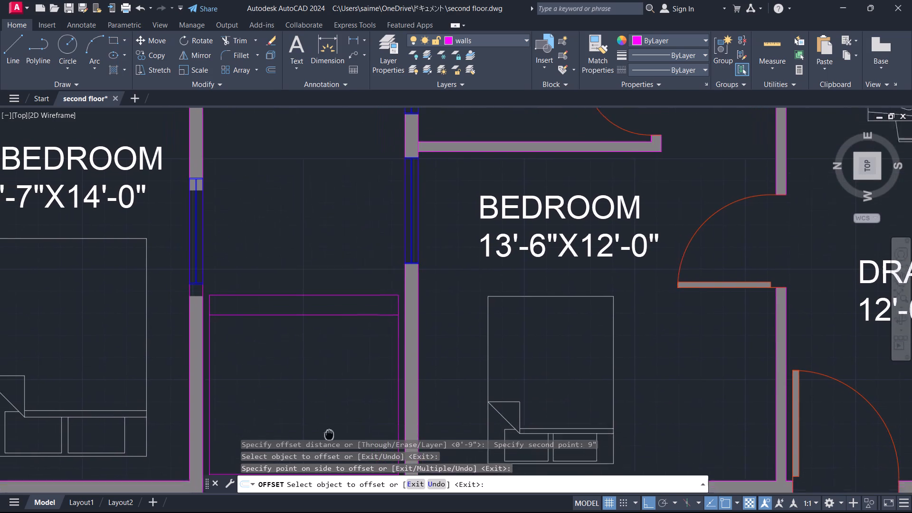
middle_drag(332, 429, 335, 424)
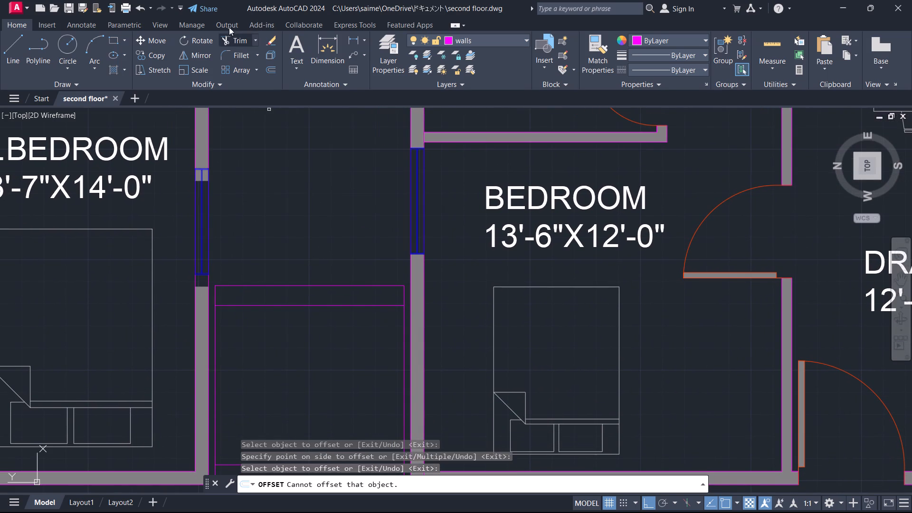
click(113, 66)
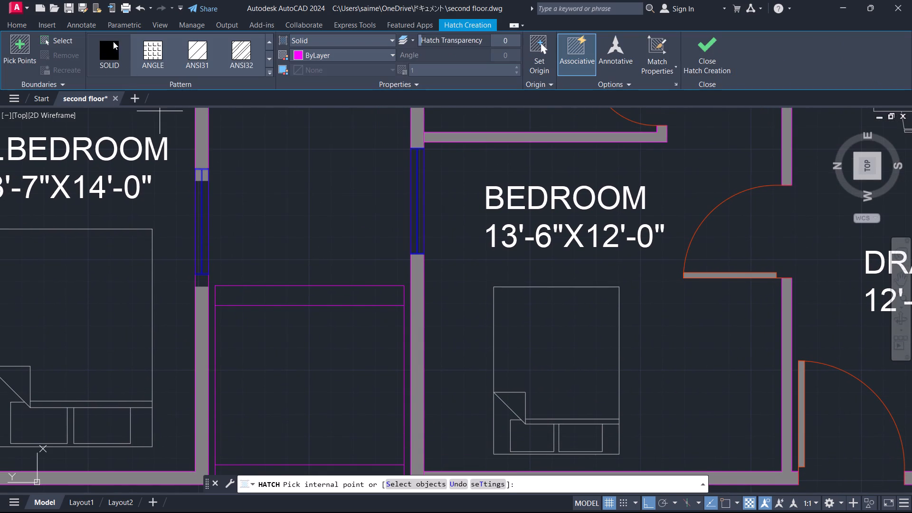
click(98, 50)
click(9, 21)
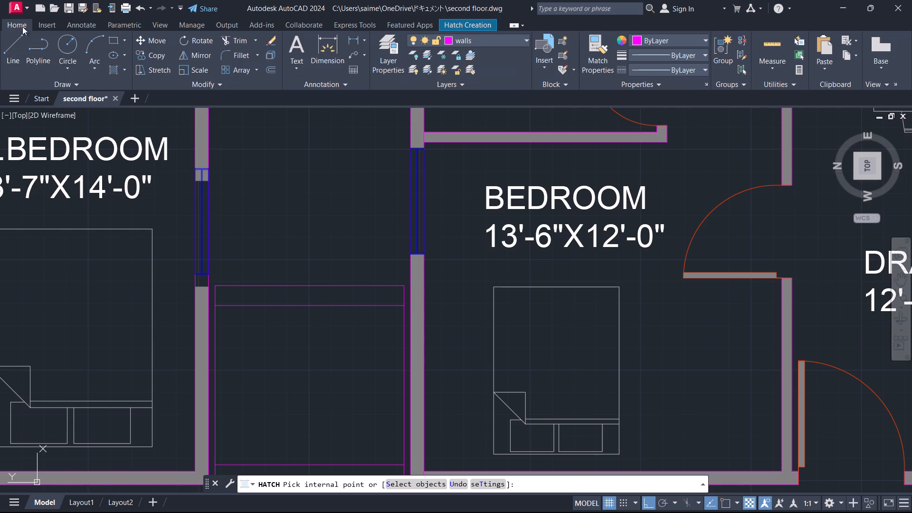
click(501, 39)
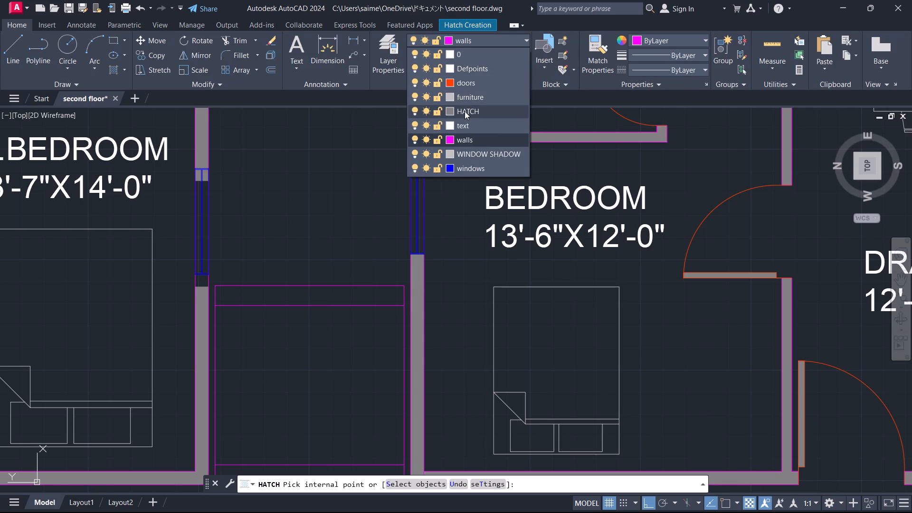
click(465, 111)
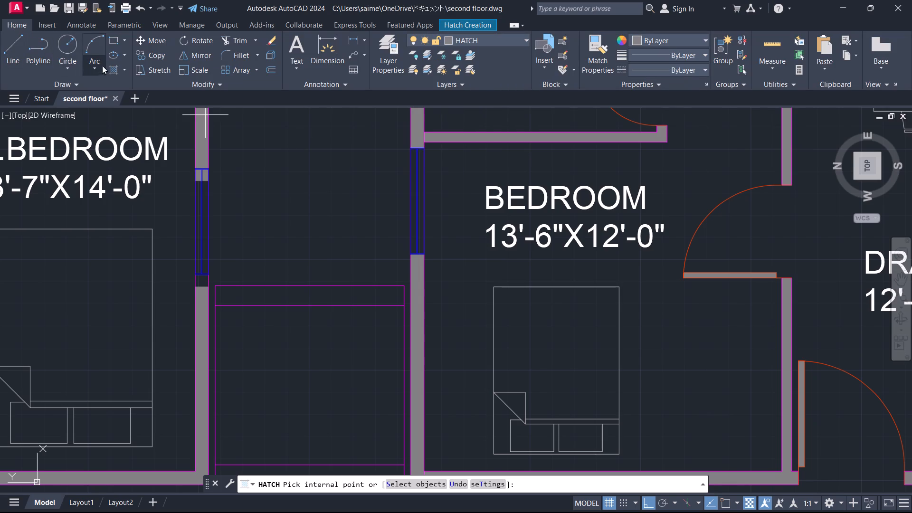
click(111, 70)
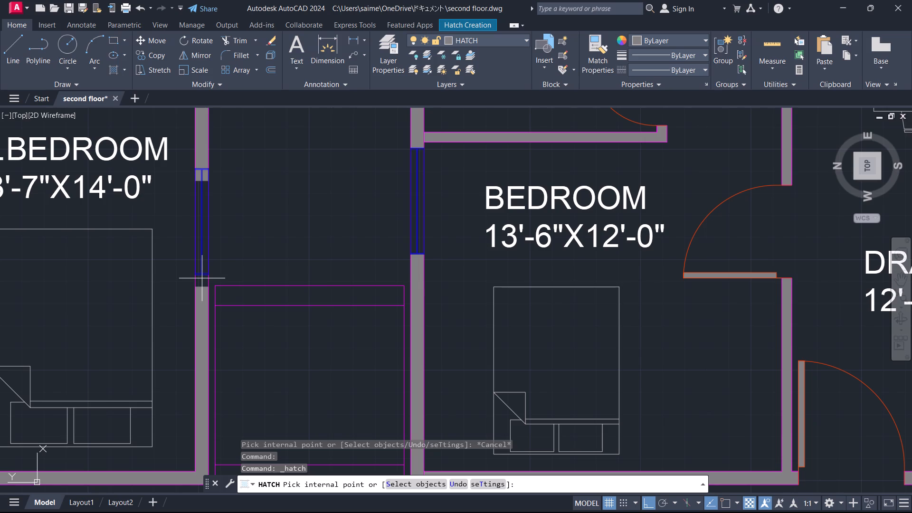
click(115, 70)
key(Escape)
Move the M.BEDROOM outer window horizontally out of its wall into the gap, using its lower gap-side corner as base point.
click(207, 245)
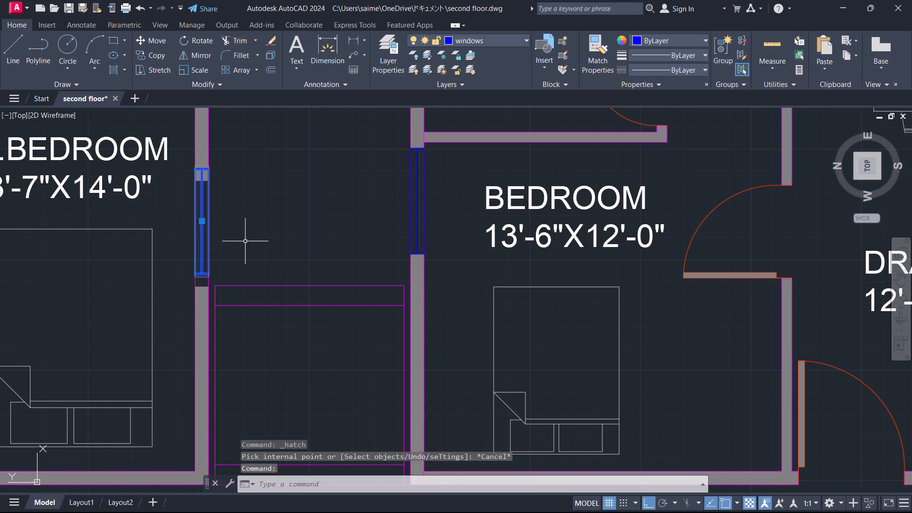
key(m)
key(Return)
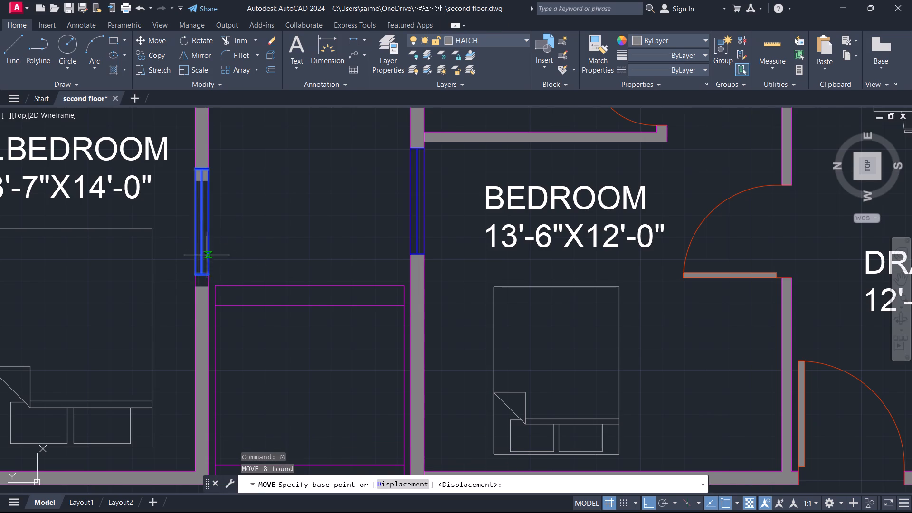
click(212, 274)
click(253, 275)
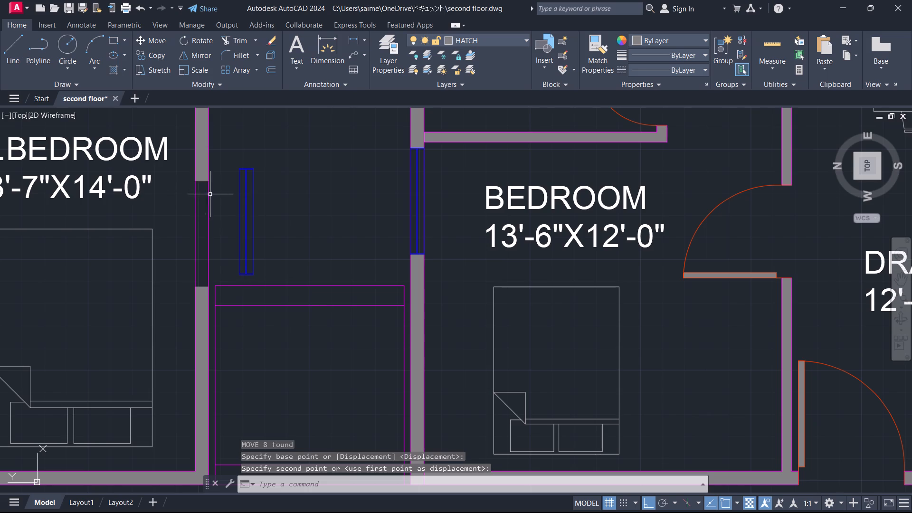
Erase the solid hatch filling the M.BEDROOM's toilet-side wall and the outer wall section above the window opening.
middle_drag(227, 200, 330, 249)
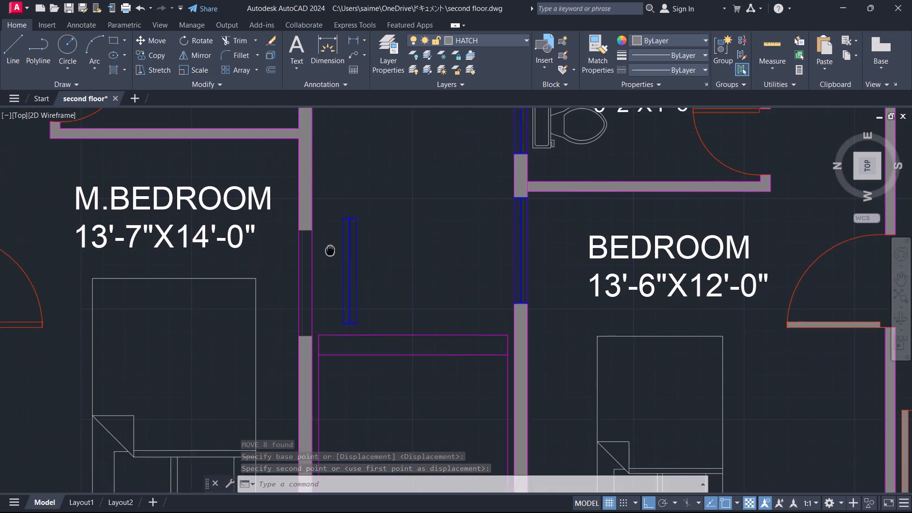
middle_drag(330, 249, 351, 297)
click(330, 252)
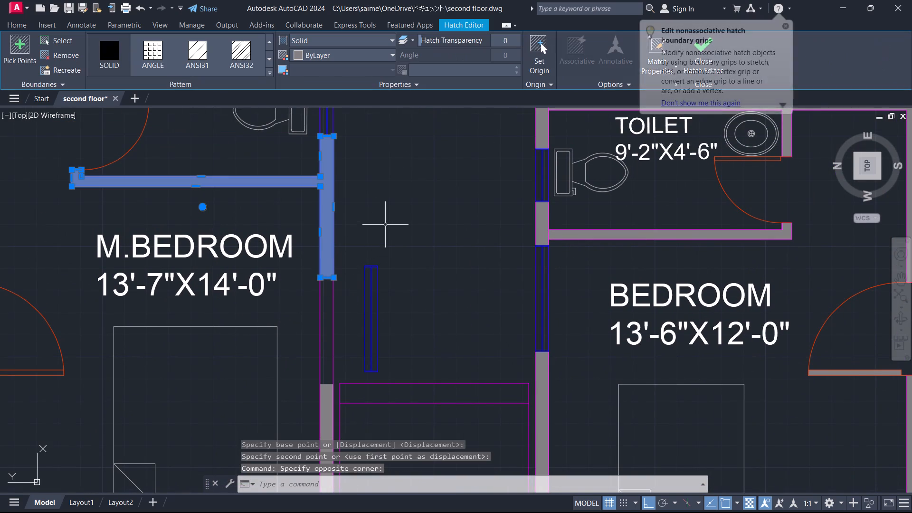
key(e)
key(Return)
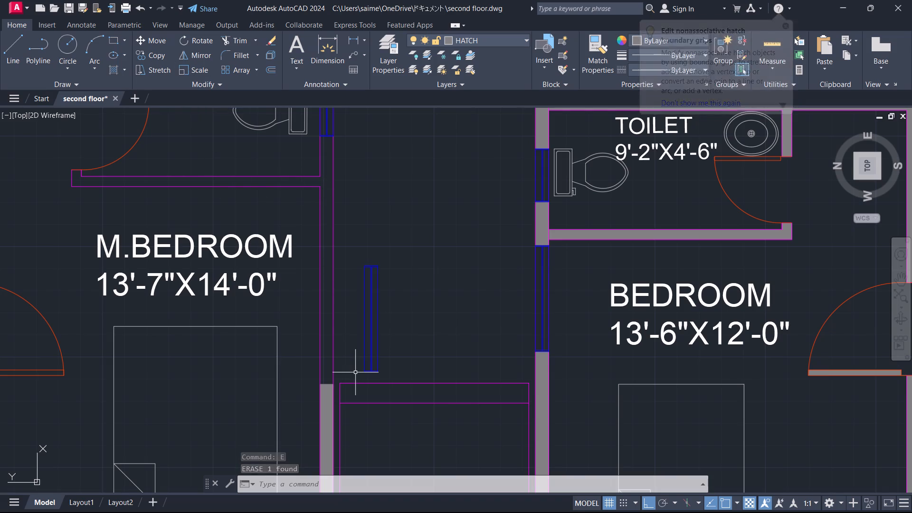
Move the window from the gap straight back into the M.BEDROOM outer wall, placing its lower corner on the wall's inner line.
scroll(353, 372, up, 2)
click(387, 368)
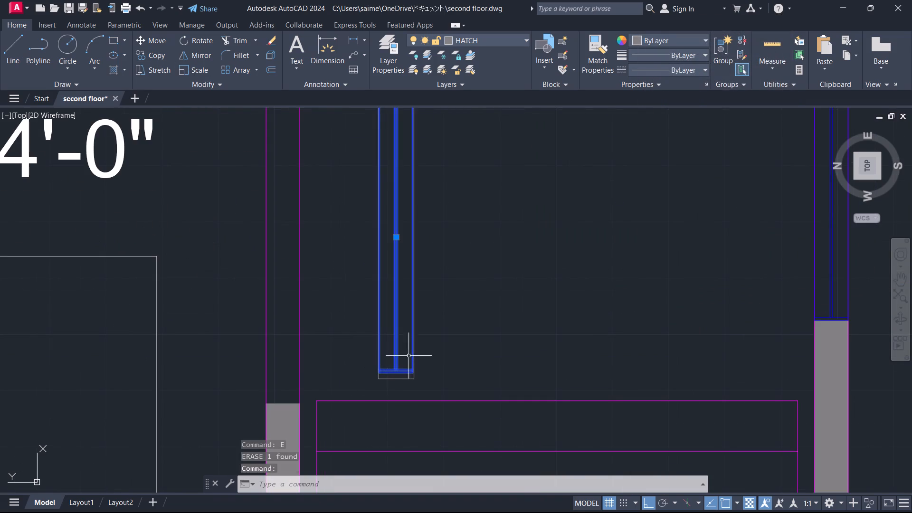
key(m)
key(Return)
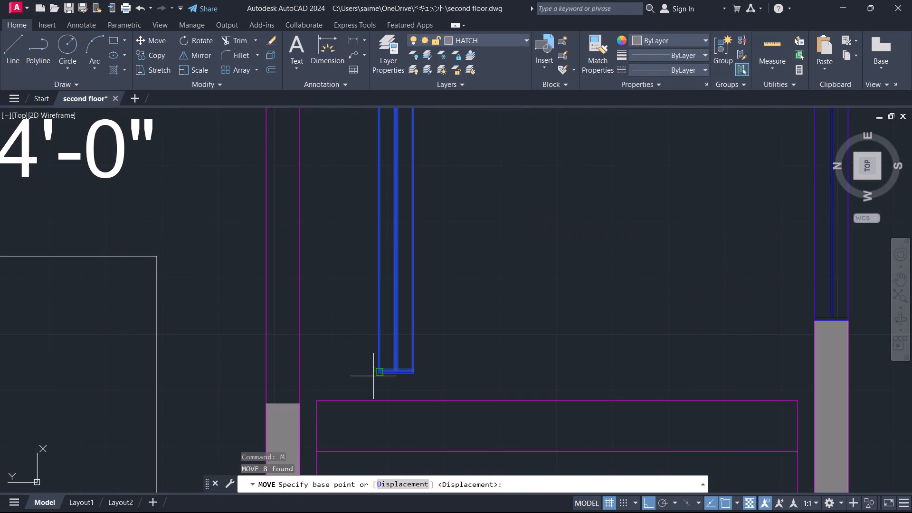
click(377, 373)
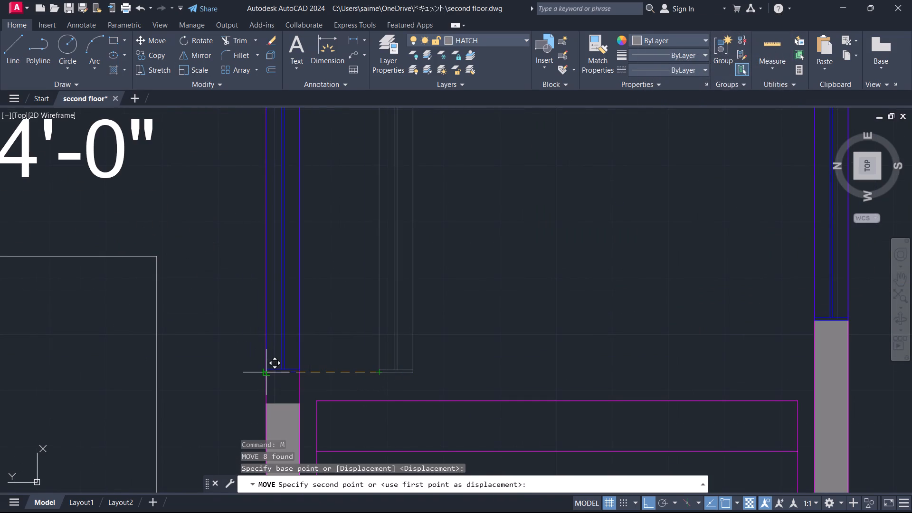
click(267, 371)
key(Escape)
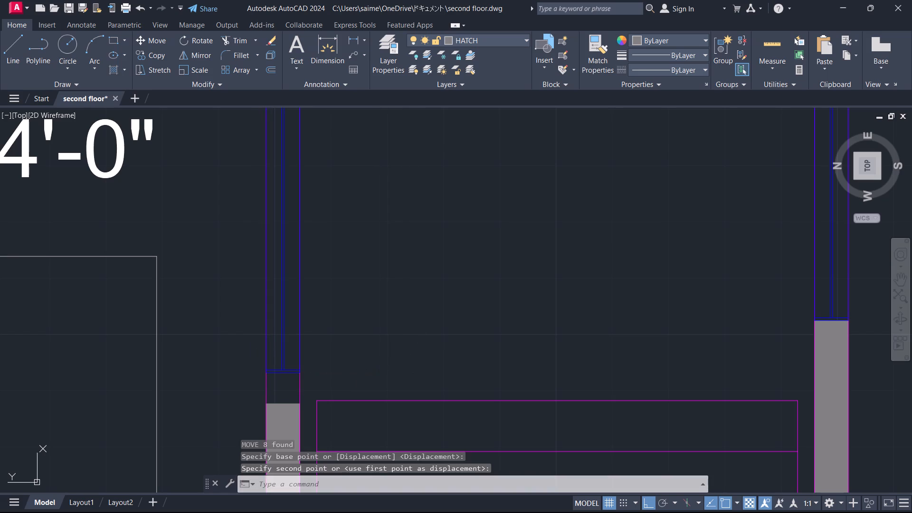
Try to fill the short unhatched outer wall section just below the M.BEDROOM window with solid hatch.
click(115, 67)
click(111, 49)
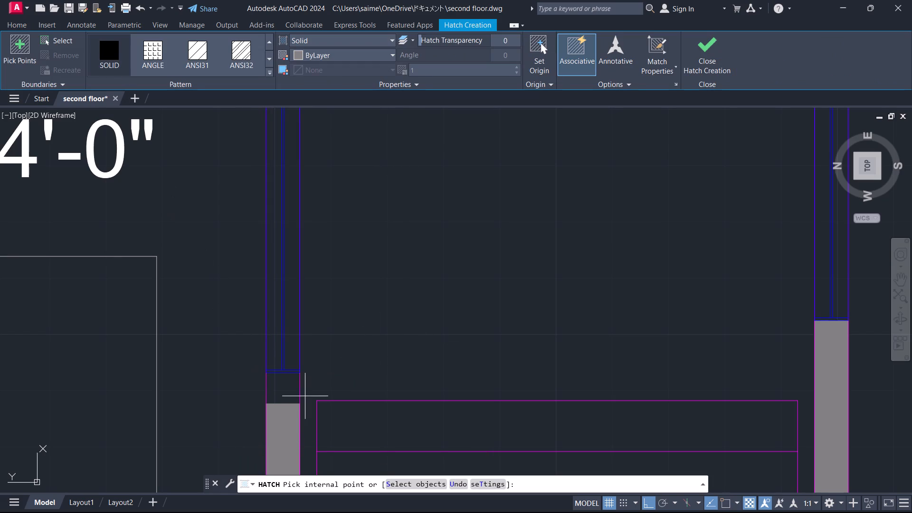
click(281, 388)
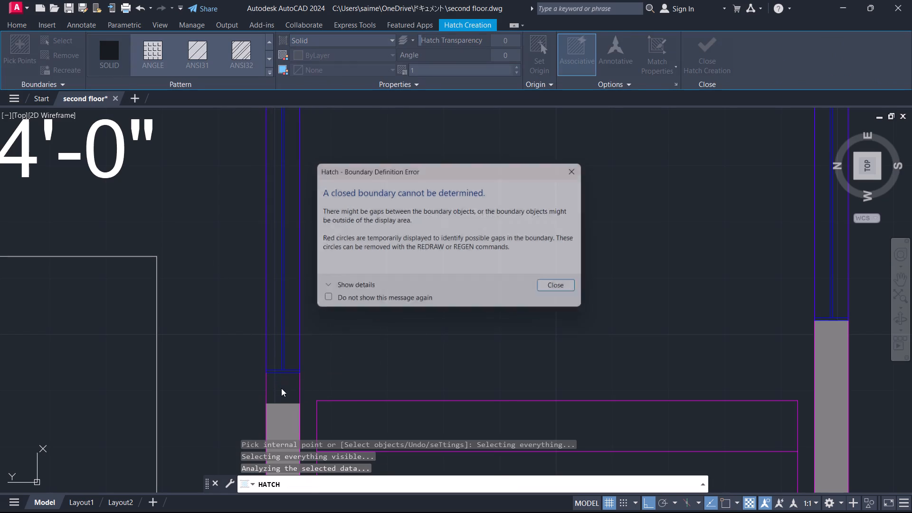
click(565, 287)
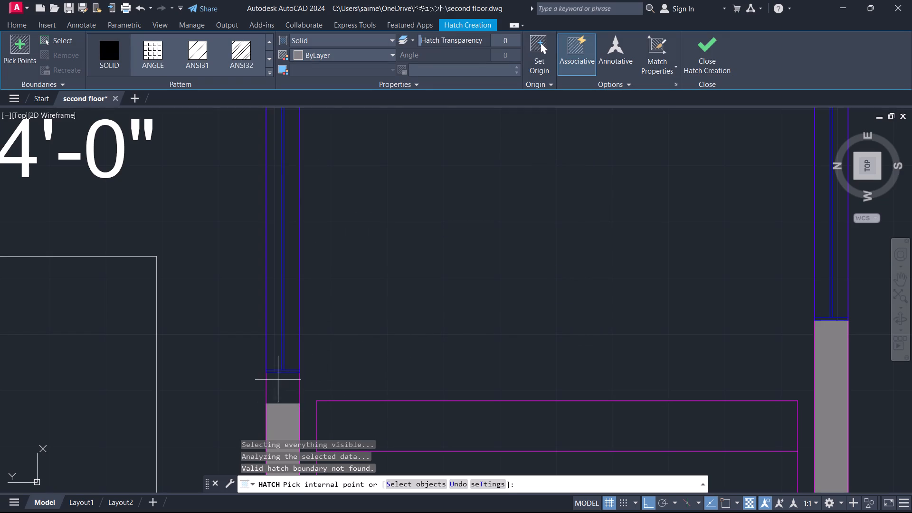
Examine the marked boundary gaps in the outer wall, especially at the lower gap-side corner of the toilet window.
scroll(437, 303, down, 2)
middle_drag(485, 244, 468, 380)
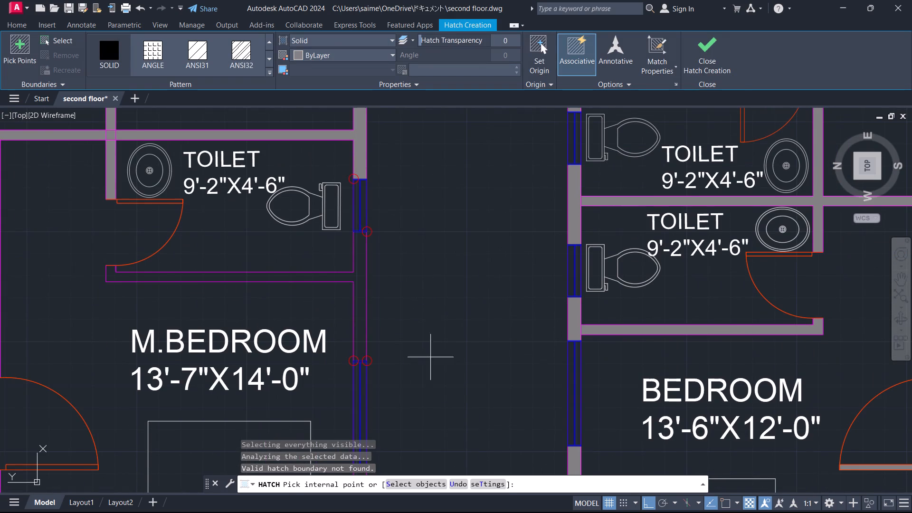
scroll(367, 222, up, 4)
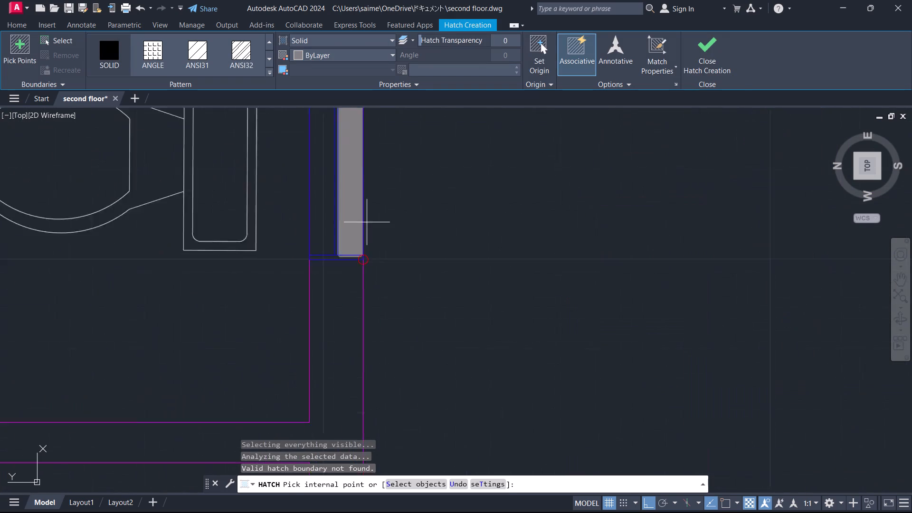
scroll(350, 272, up, 4)
scroll(405, 342, up, 4)
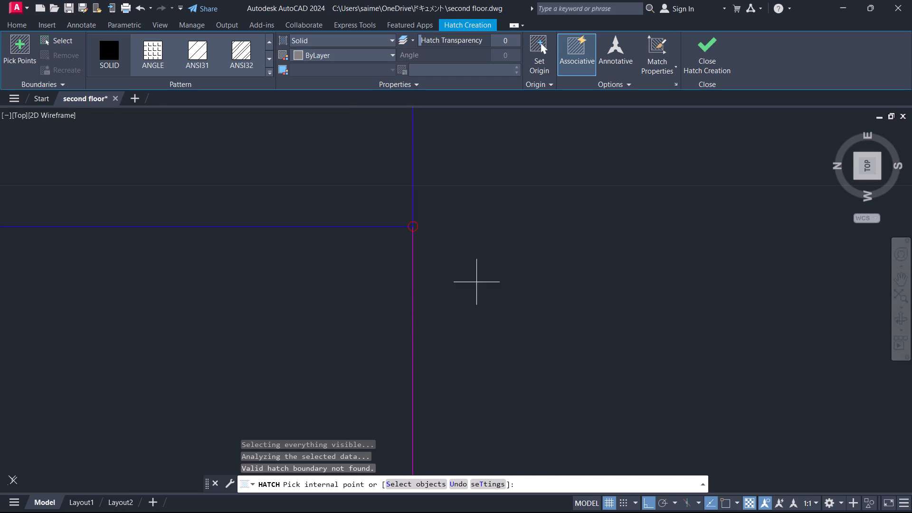
key(Escape)
scroll(515, 242, down, 7)
scroll(589, 285, down, 2)
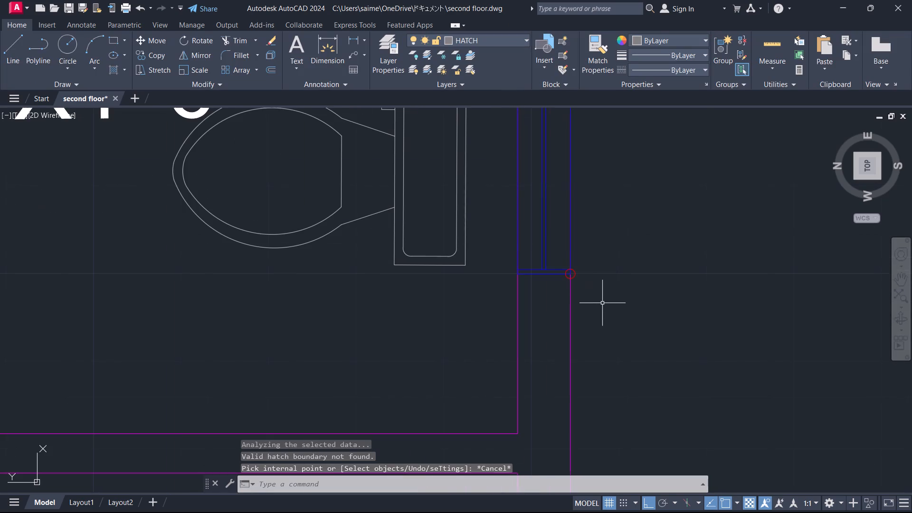
key(Escape)
key(Escape)
scroll(626, 302, down, 3)
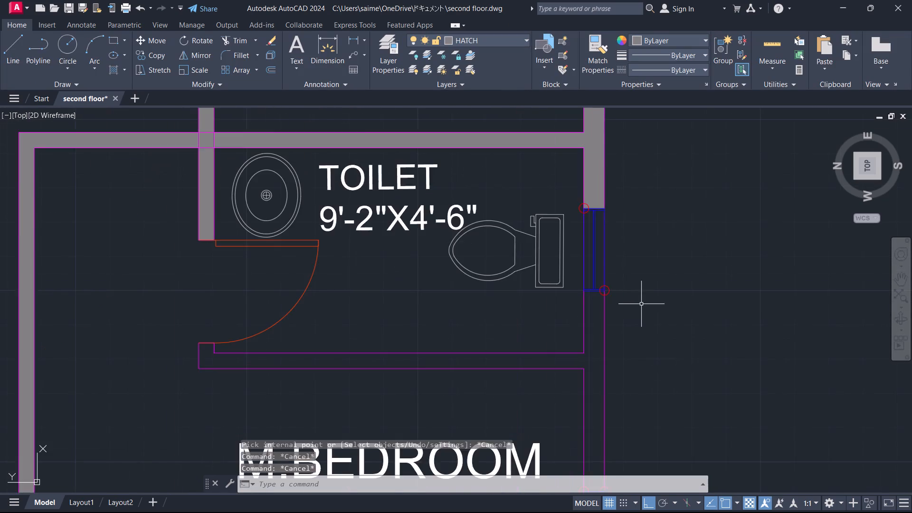
Fill the M.BEDROOM's toilet-side wall and its outer wall sections above and below the window with solid hatch.
middle_drag(642, 304, 479, 179)
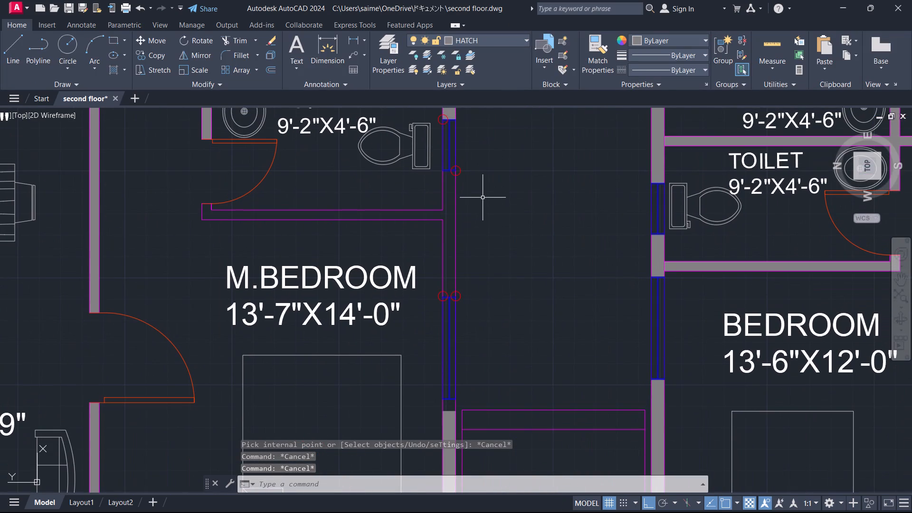
click(110, 72)
click(112, 52)
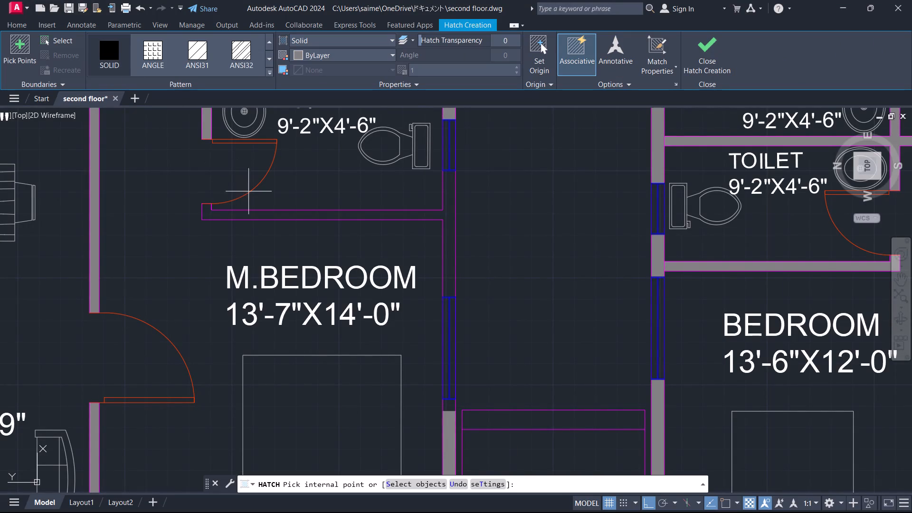
click(450, 214)
scroll(499, 250, down, 1)
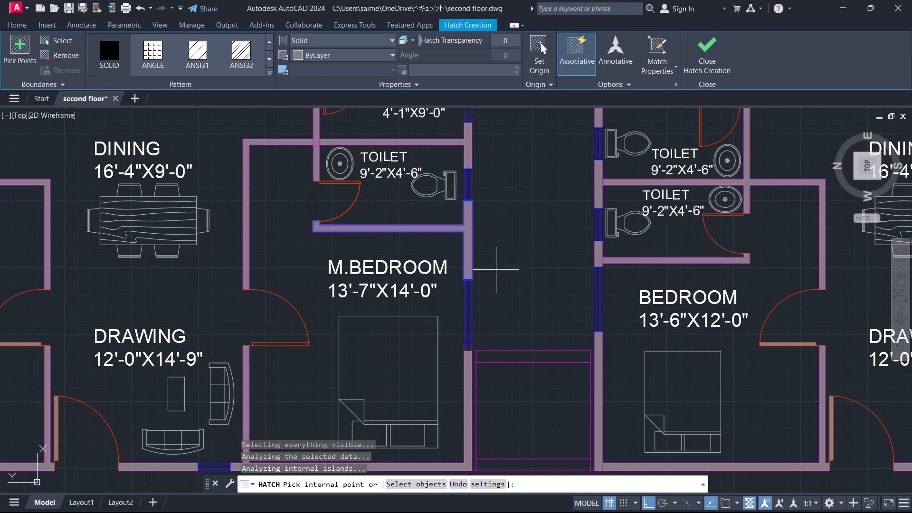
click(467, 349)
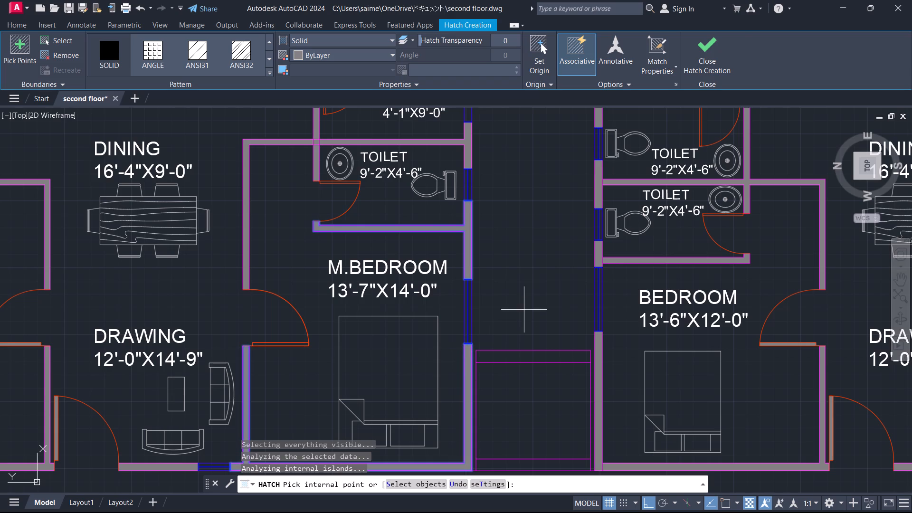
key(Escape)
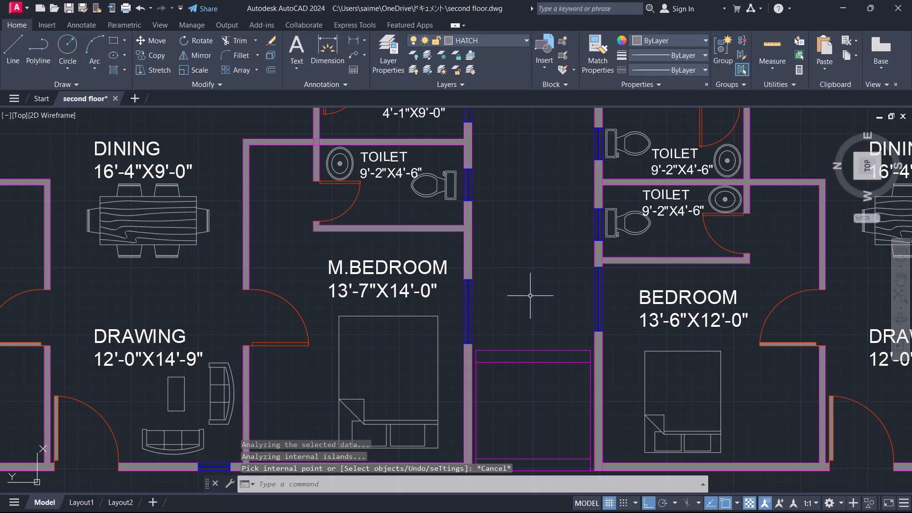
Extend the three horizontal lines of the rectangular enclosure between M.BEDROOM and BEDROOM to the unit walls at both ends.
middle_drag(538, 304, 449, 218)
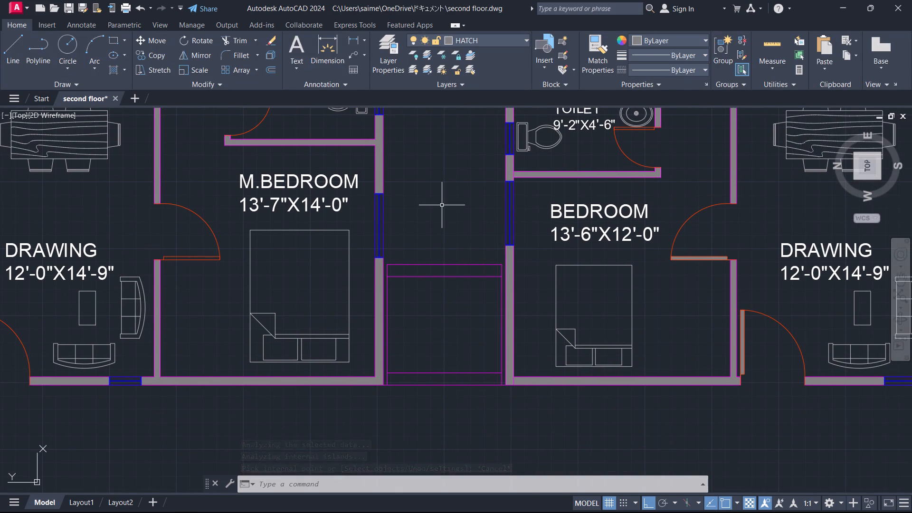
key(Escape)
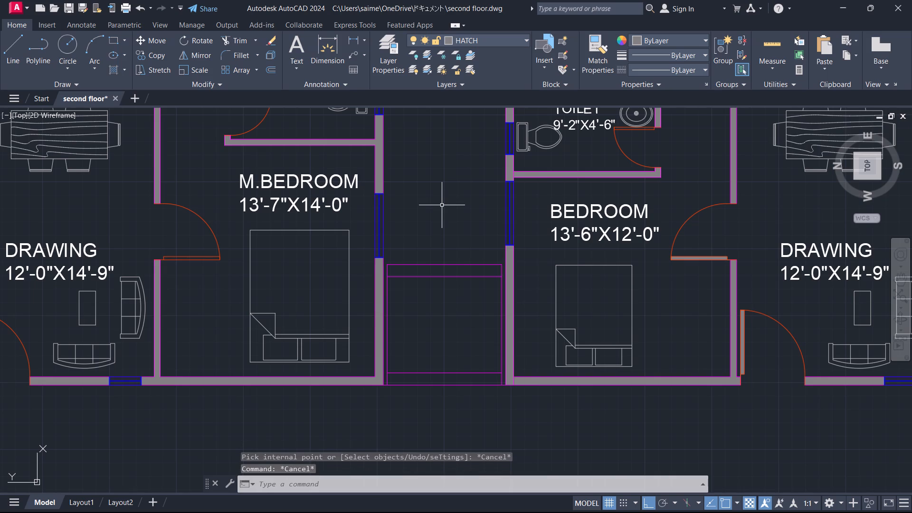
text(EX)
key(Return)
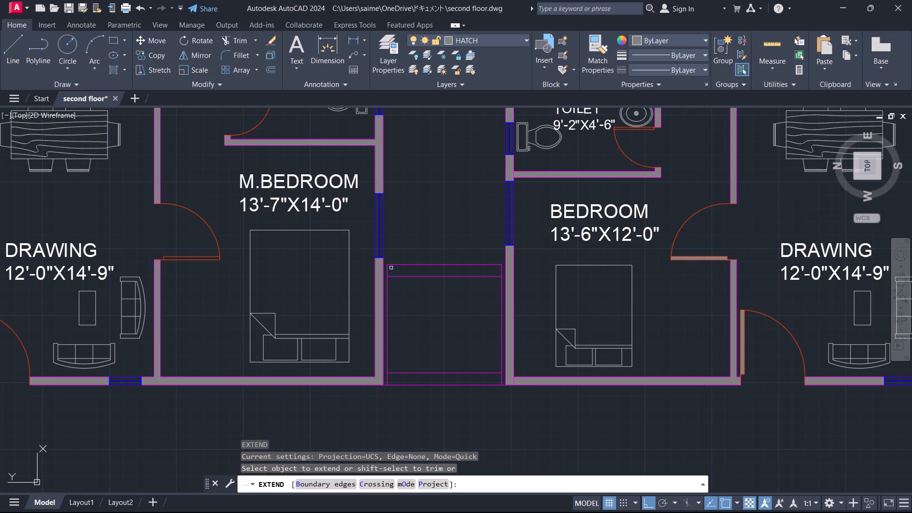
click(389, 263)
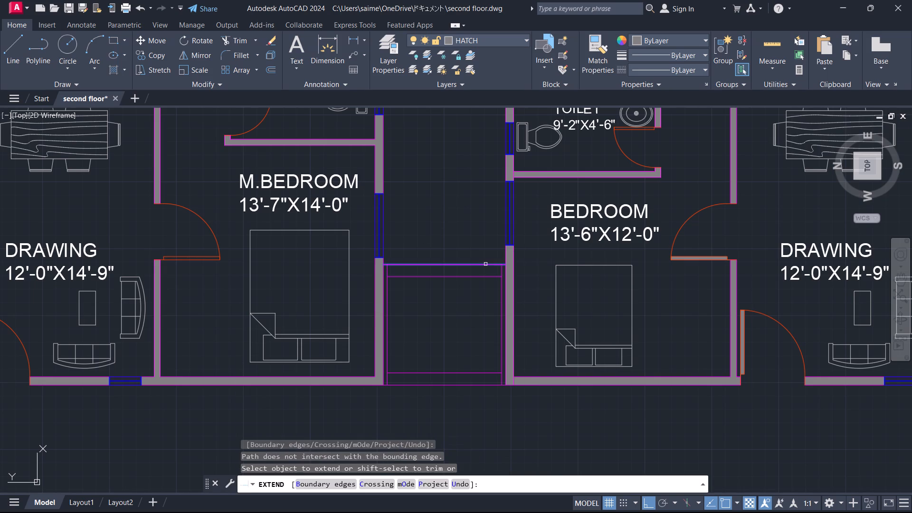
click(485, 264)
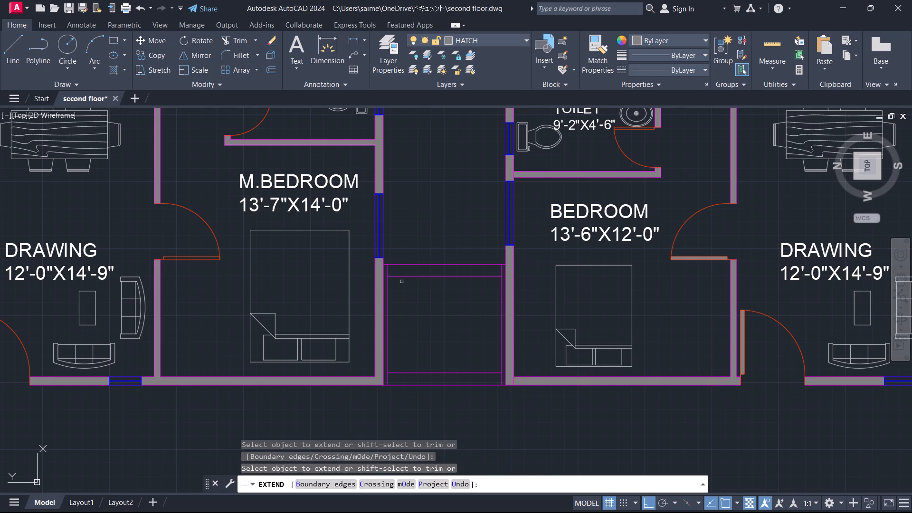
click(401, 277)
click(486, 277)
click(393, 373)
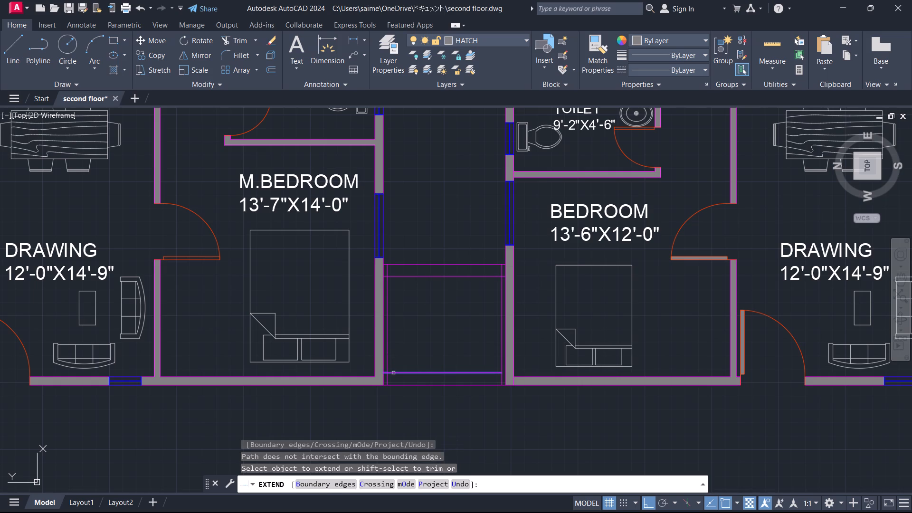
click(479, 372)
key(Escape)
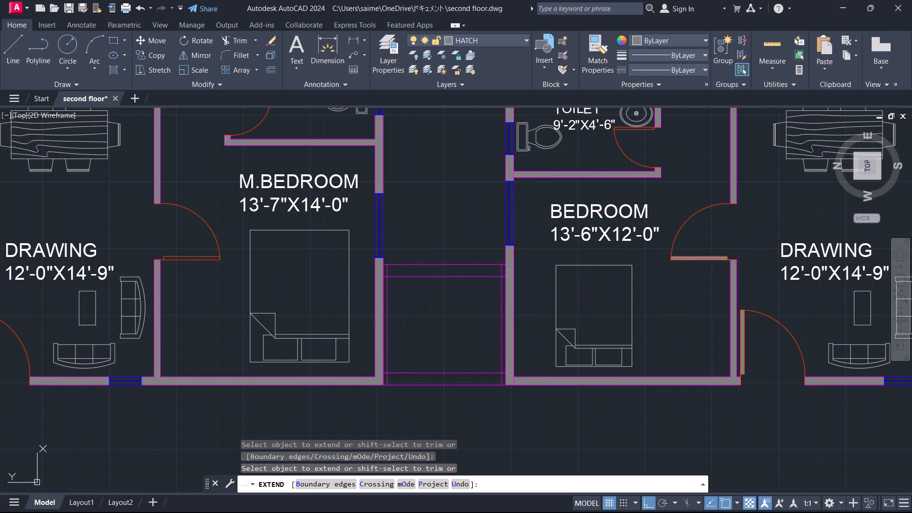
Fill the border strips and corners of the rectangular enclosure between M.BEDROOM and BEDROOM with solid hatch, leaving its interior empty.
click(113, 71)
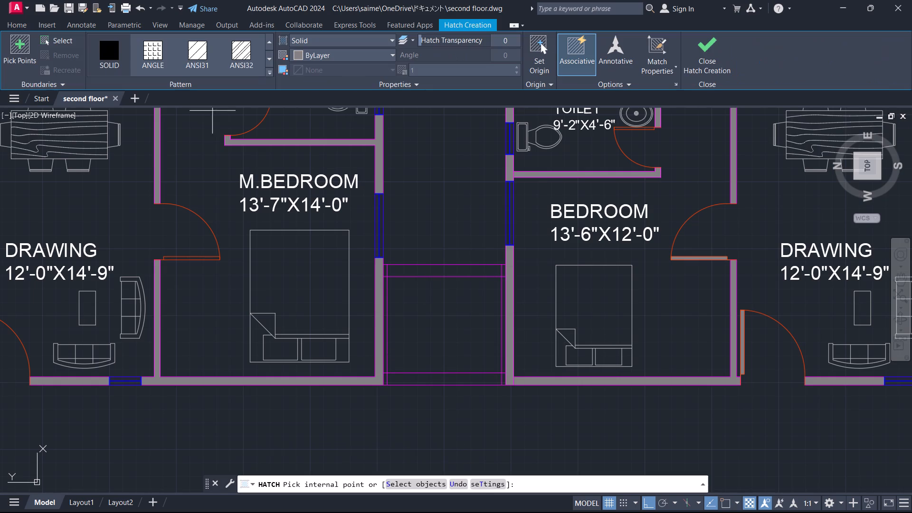
click(423, 270)
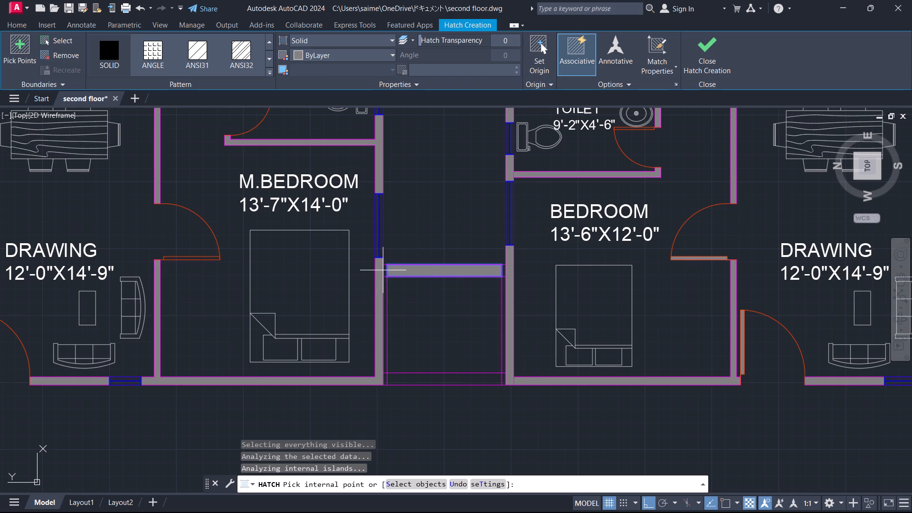
click(386, 269)
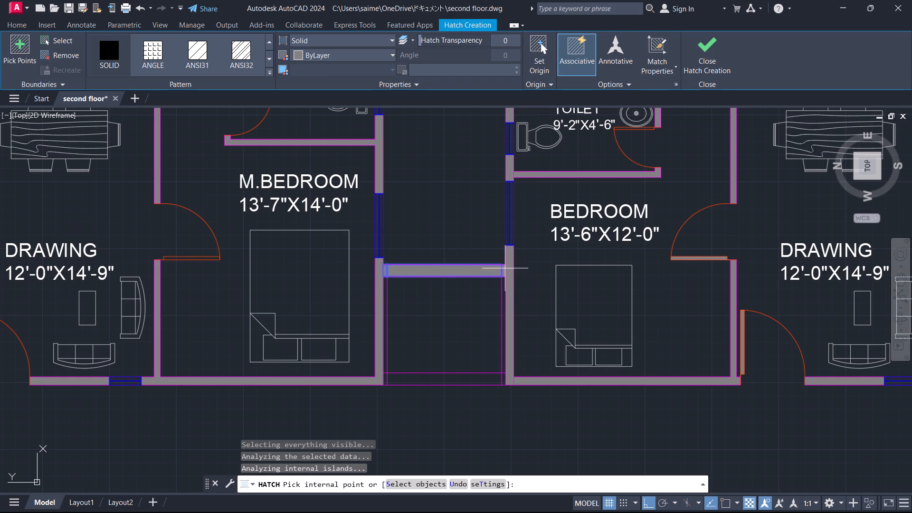
click(506, 268)
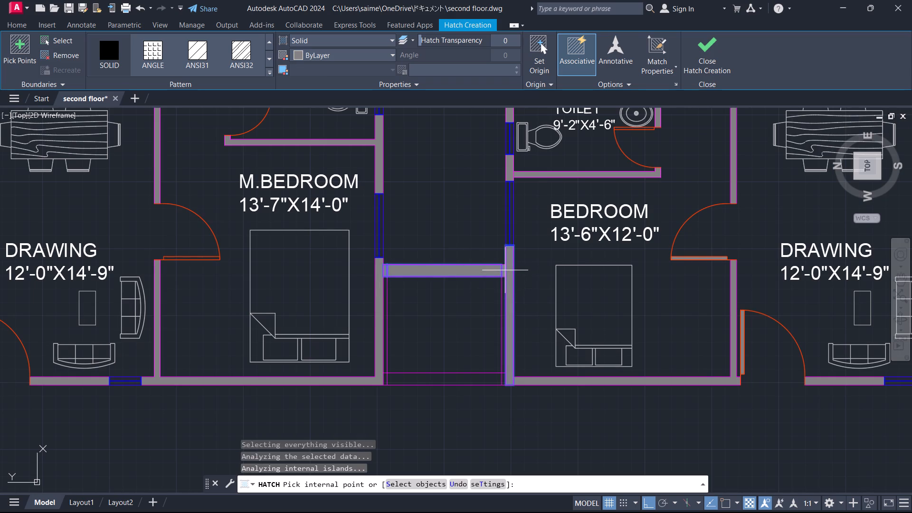
click(505, 270)
click(503, 297)
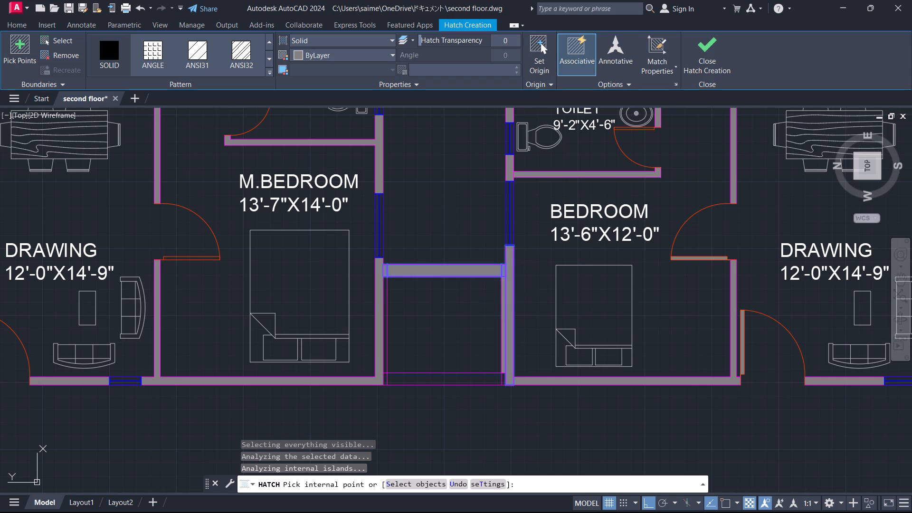
click(383, 299)
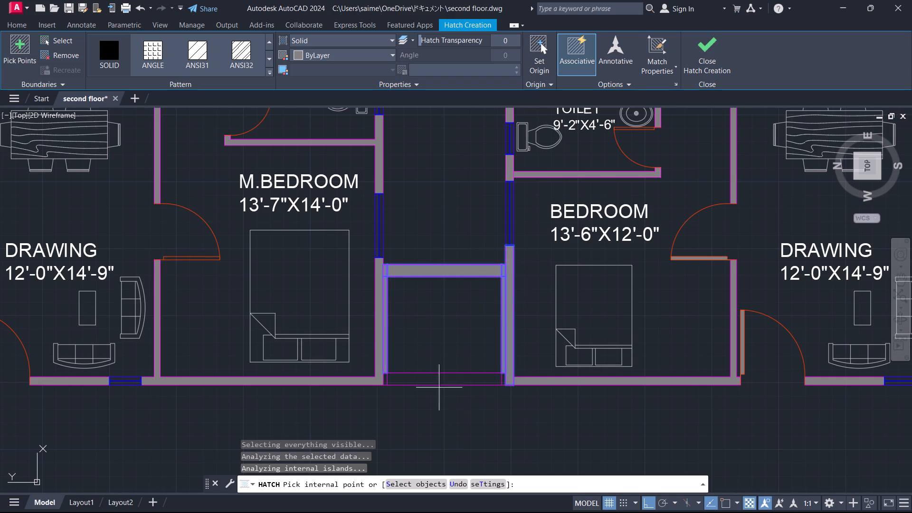
click(386, 384)
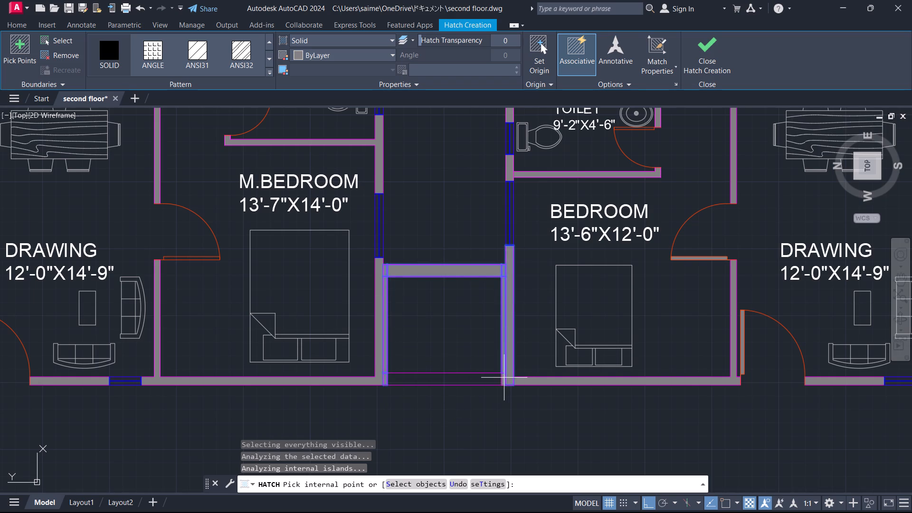
click(504, 378)
click(458, 376)
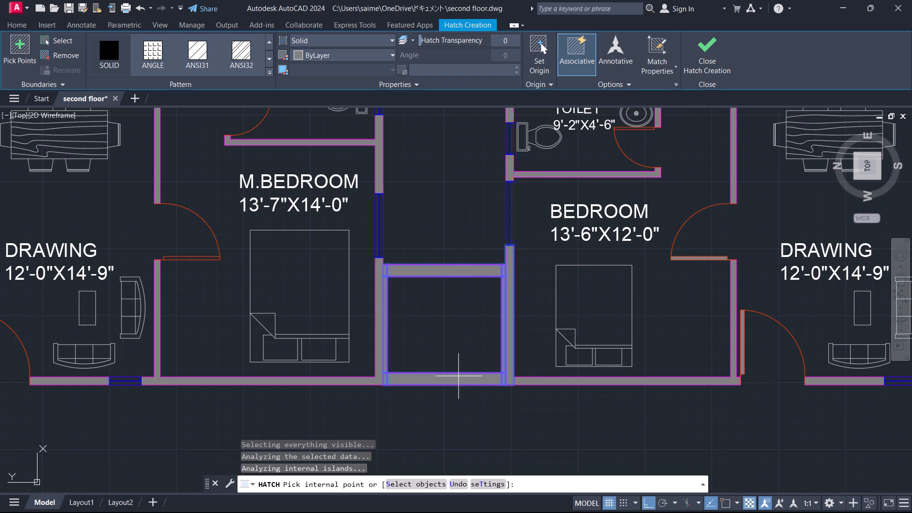
key(Escape)
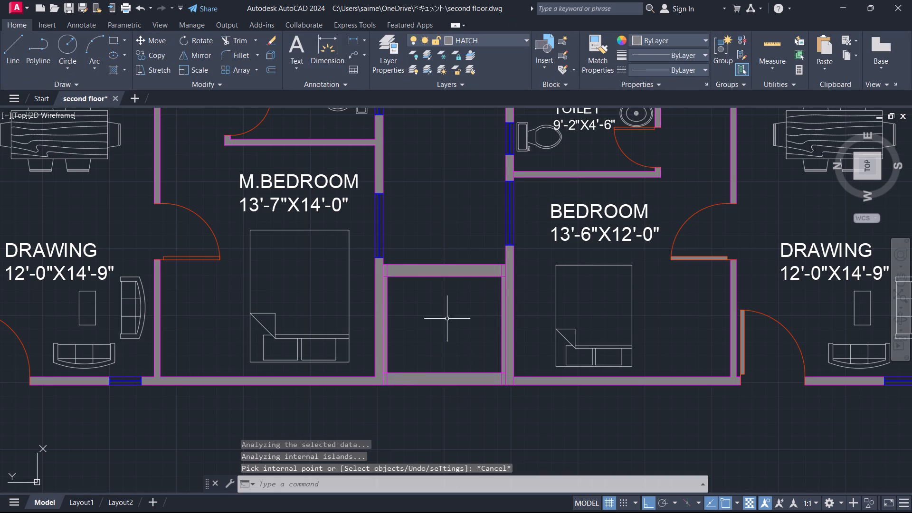
scroll(447, 319, down, 1)
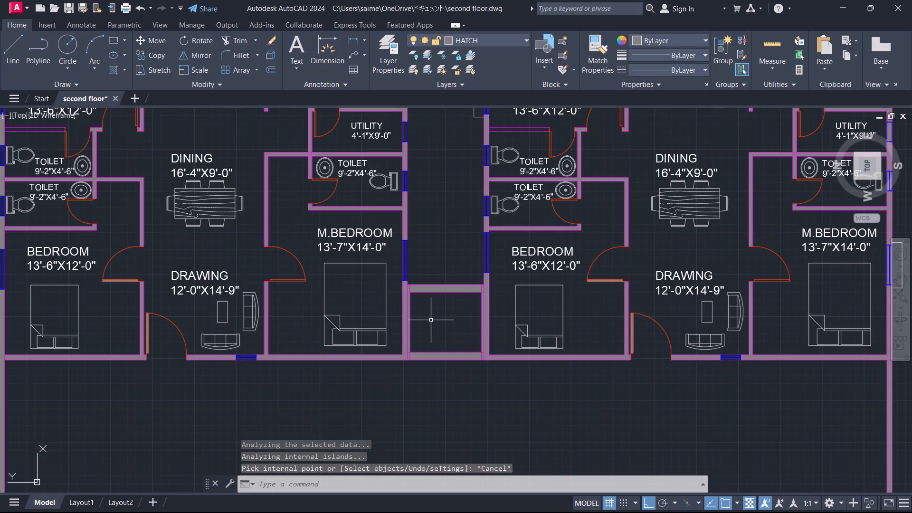